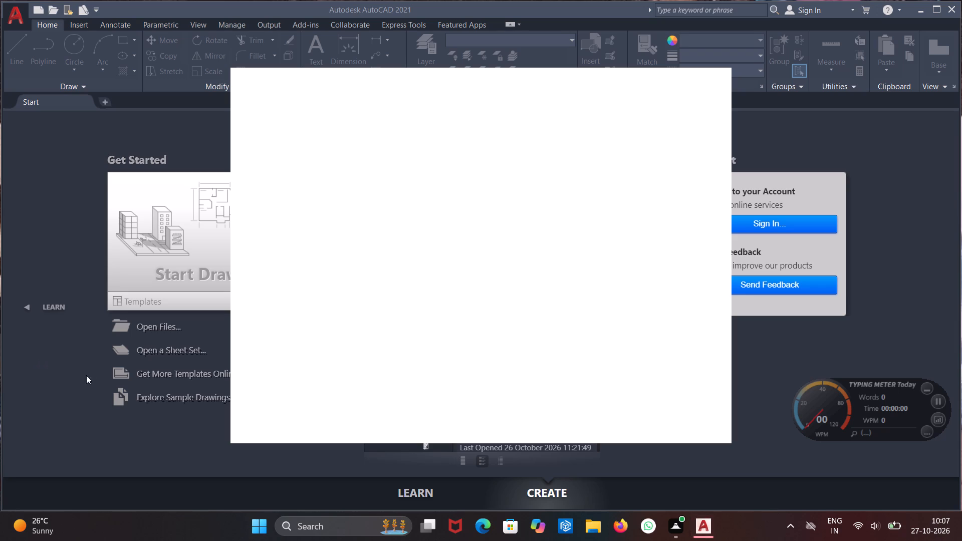
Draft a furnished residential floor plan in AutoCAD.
Start a new blank drawing.
double_click(205, 218)
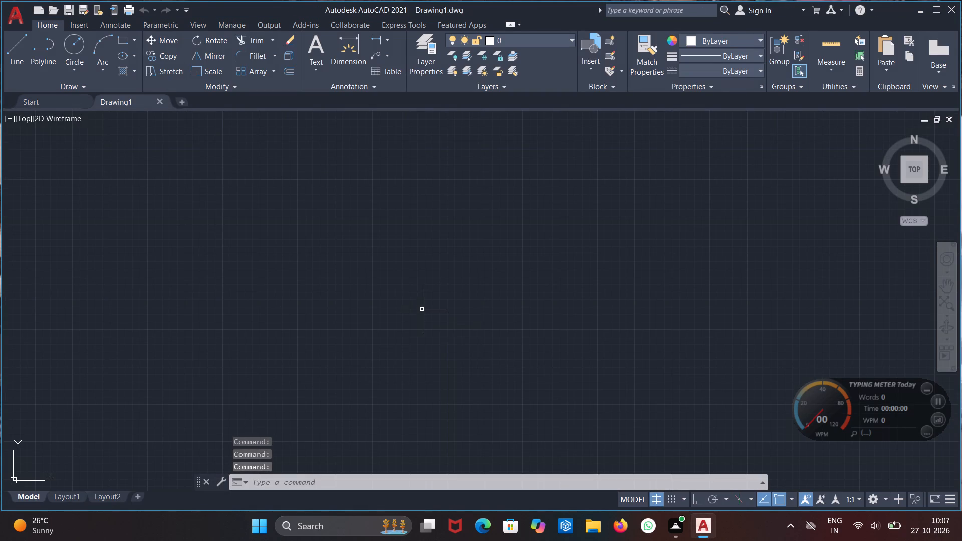
Configure the drawing units to Engineering length type with 0'-0" precision and Feet as the insertion scale.
text(un)
key(Return)
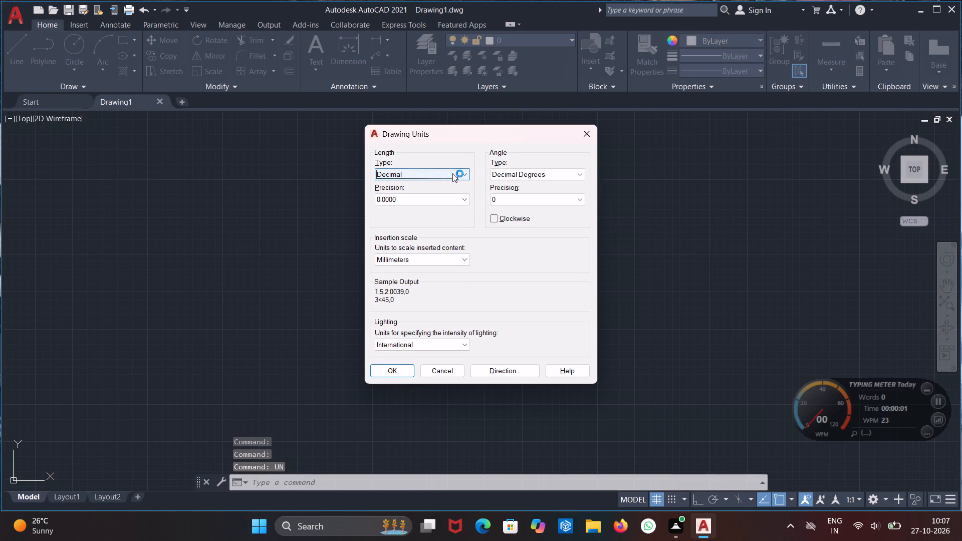
click(459, 176)
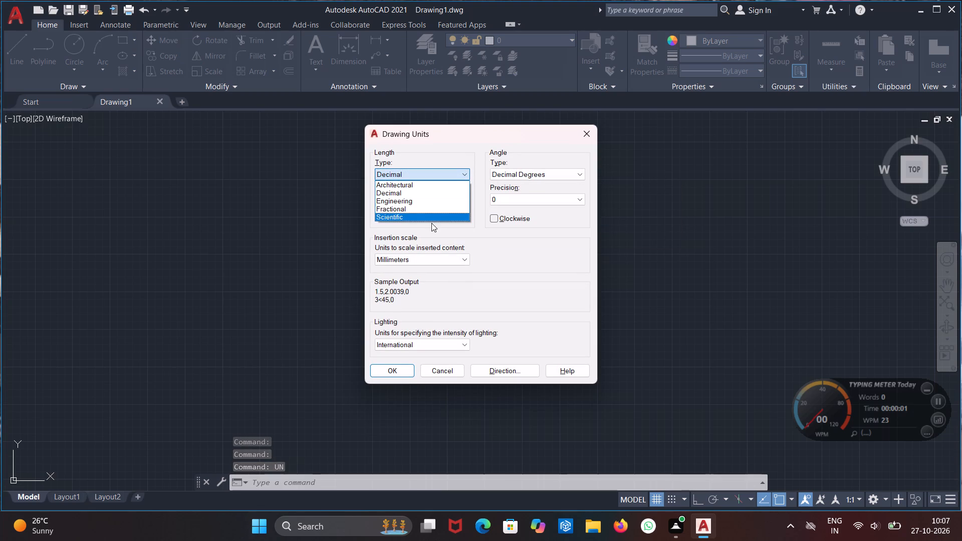
click(431, 203)
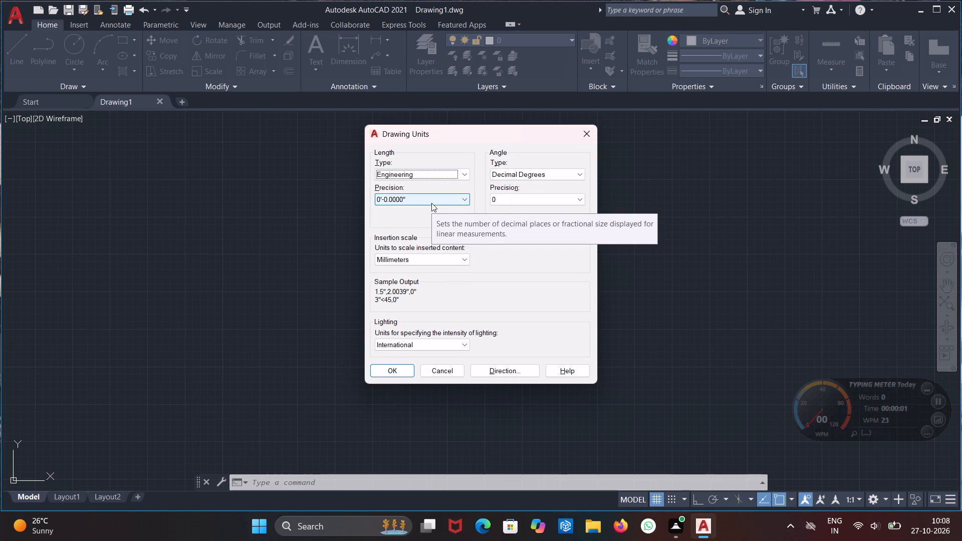
click(428, 201)
click(443, 206)
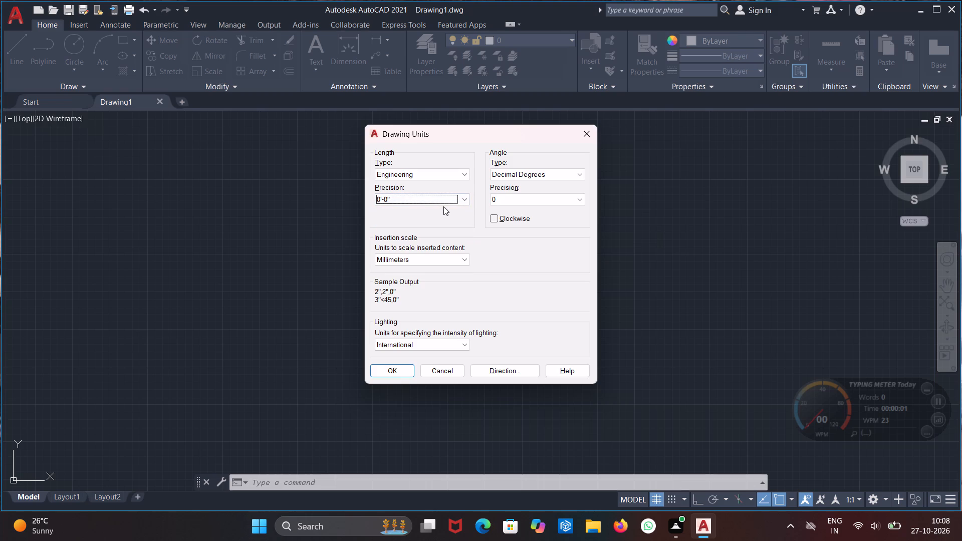
click(410, 262)
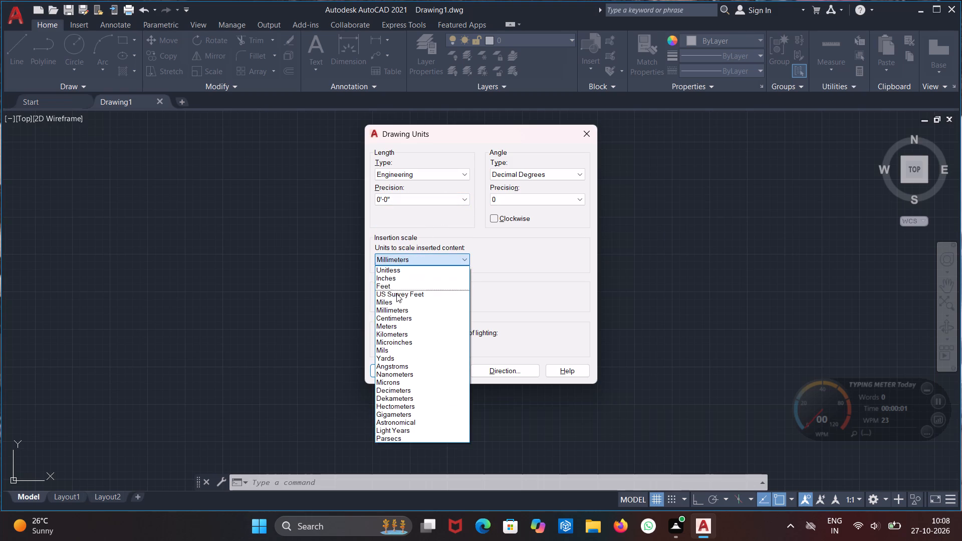
click(402, 285)
click(383, 369)
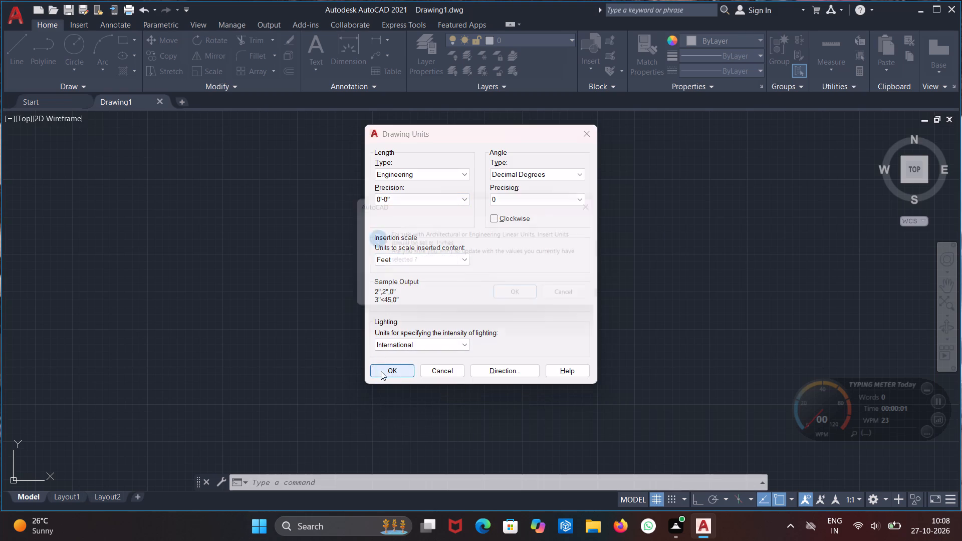
click(518, 299)
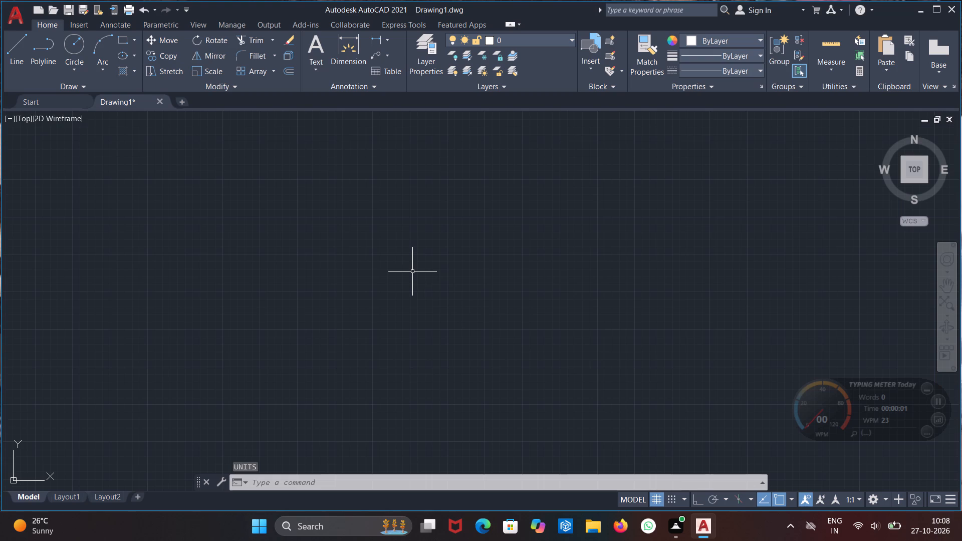
Modify the ISO-25 dimension style to Engineering primary units with 0'-0" precision and make it the current style.
key(d)
key(Return)
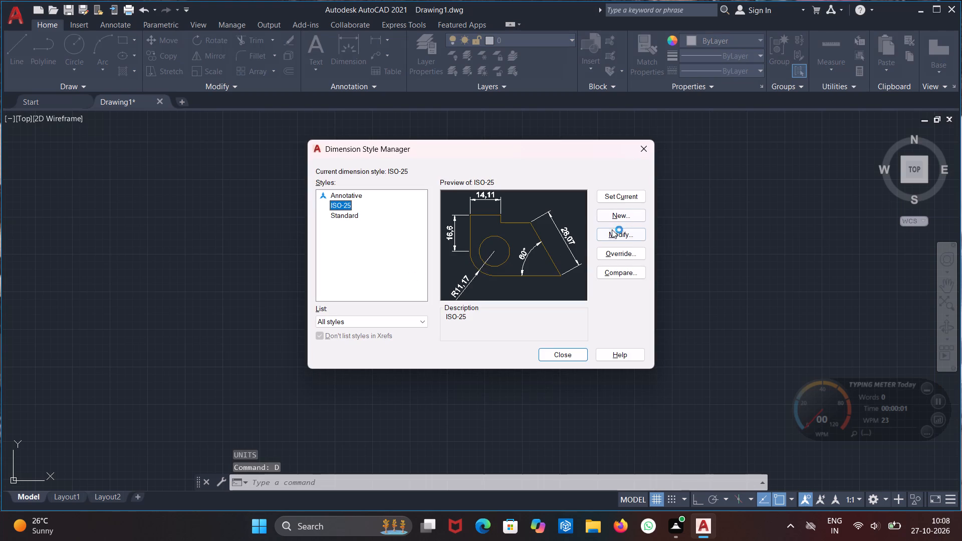
click(612, 235)
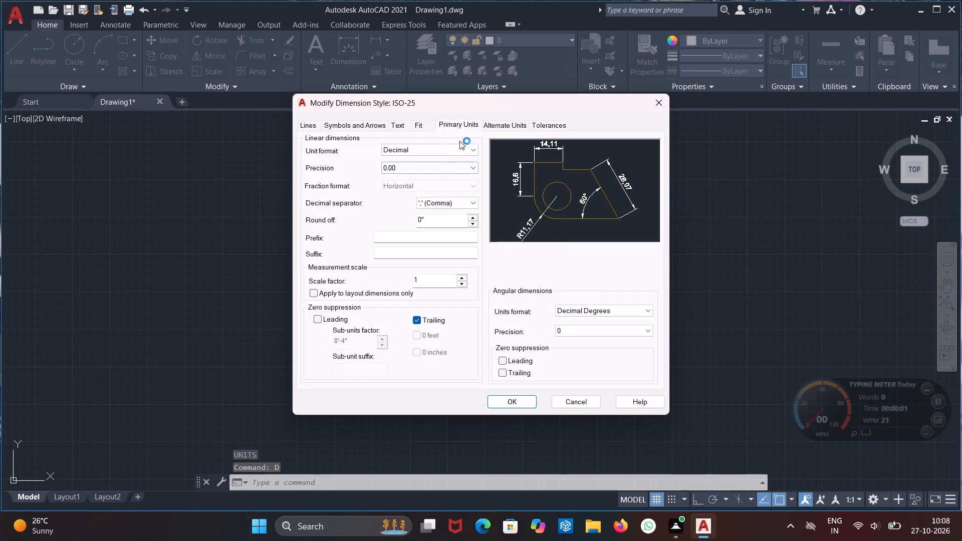
click(459, 147)
click(425, 173)
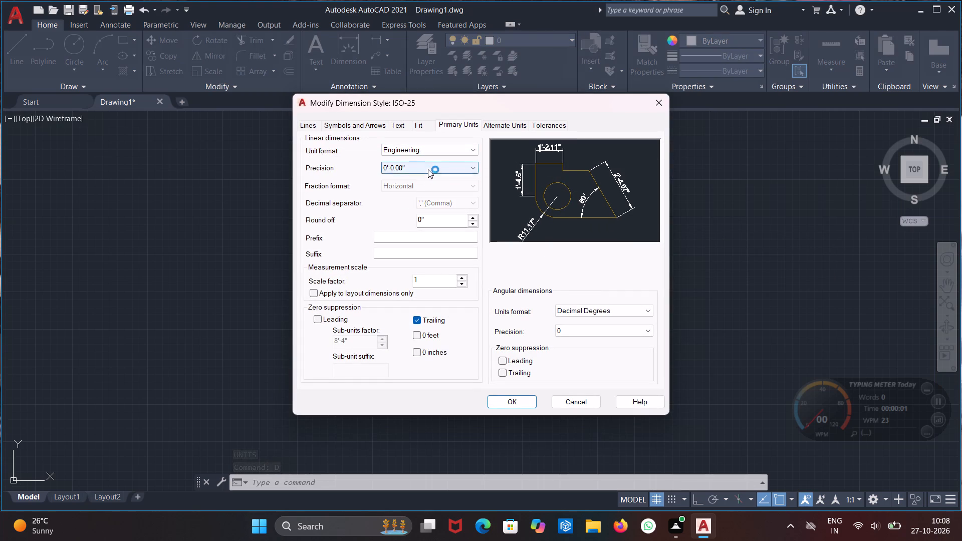
click(427, 169)
click(422, 175)
click(519, 396)
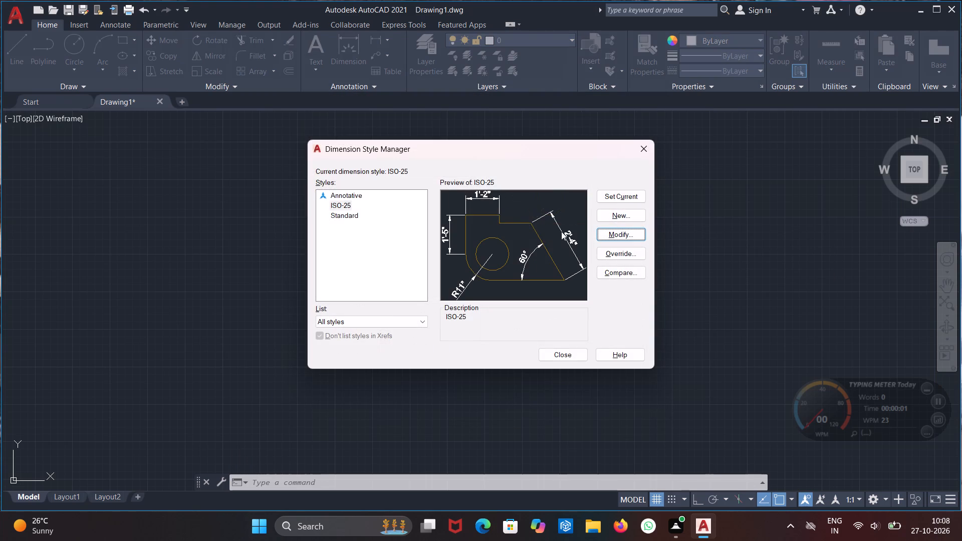
click(615, 196)
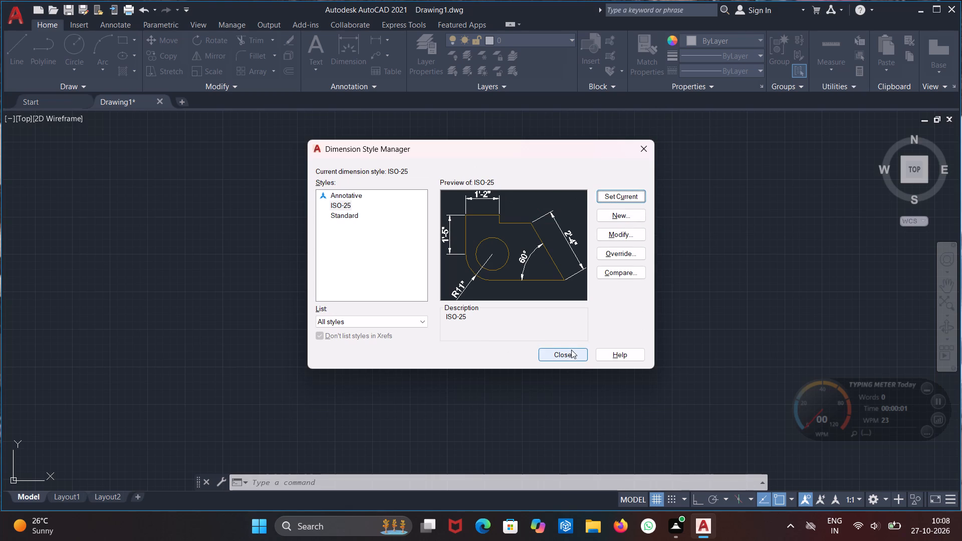
click(571, 352)
With Ortho on, draw a horizontal baseline running right in two consecutive line segments of 11'9" and 13'4".
key(l)
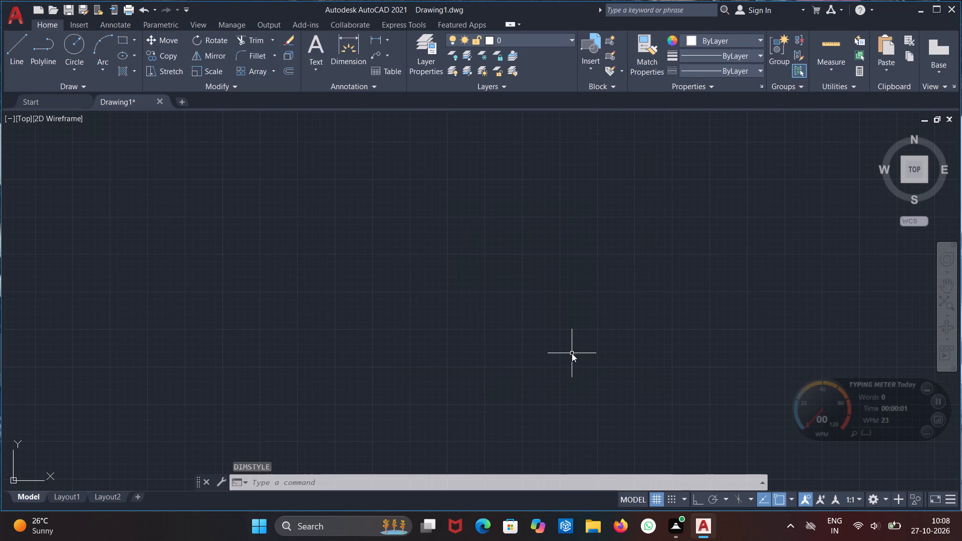
key(Return)
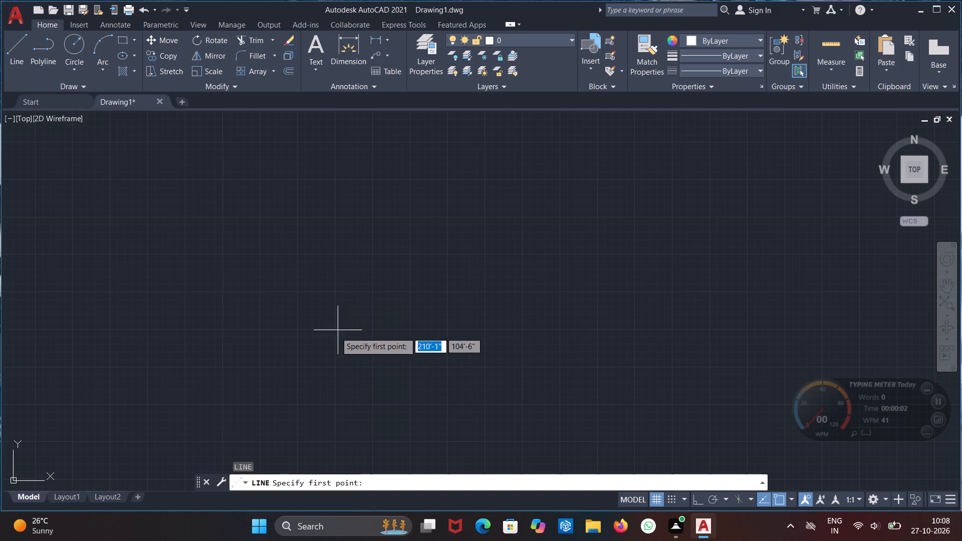
click(320, 341)
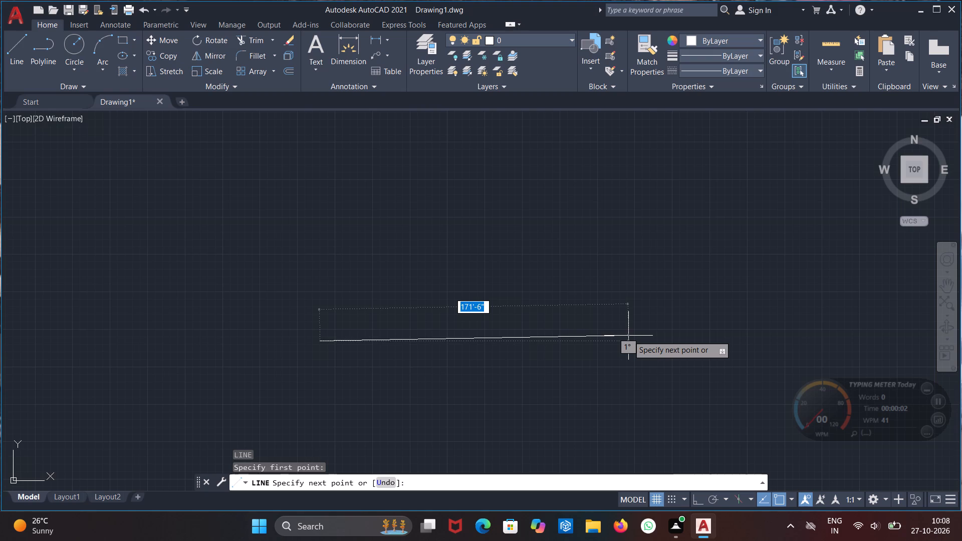
key(F8)
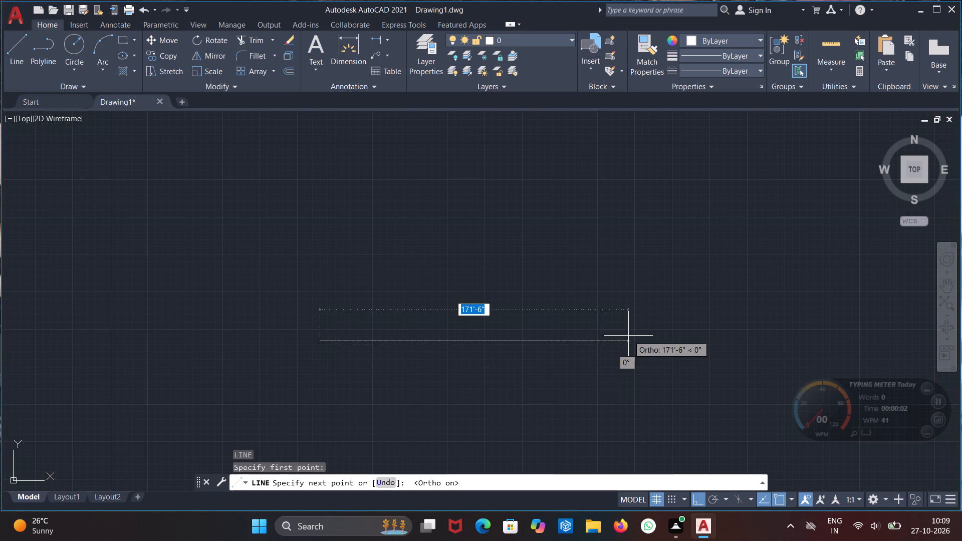
scroll(628, 336, down, 2)
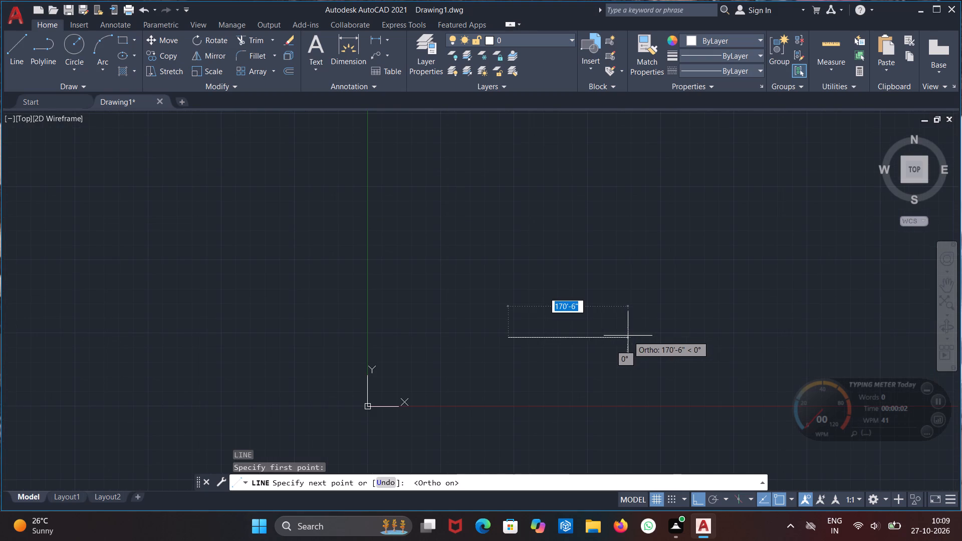
middle_drag(628, 336, 508, 371)
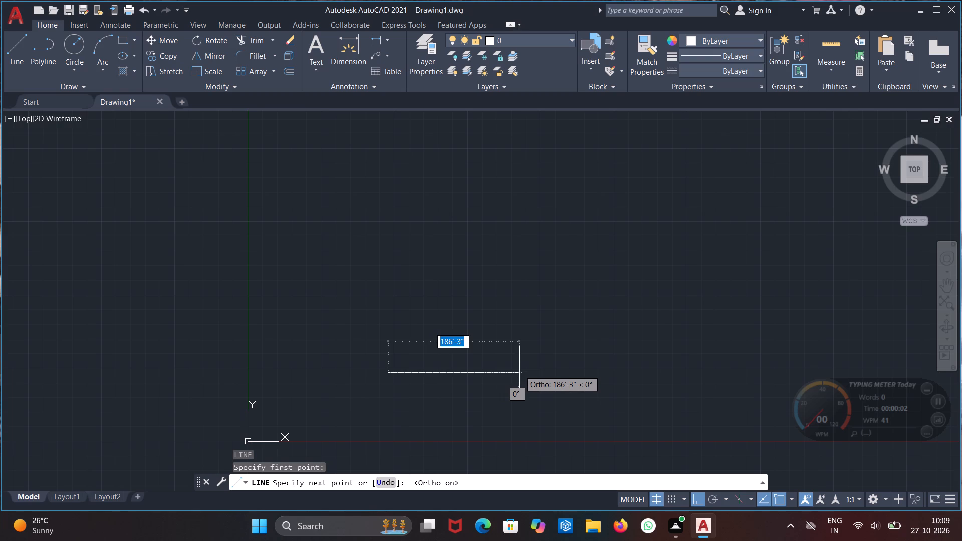
text(11)
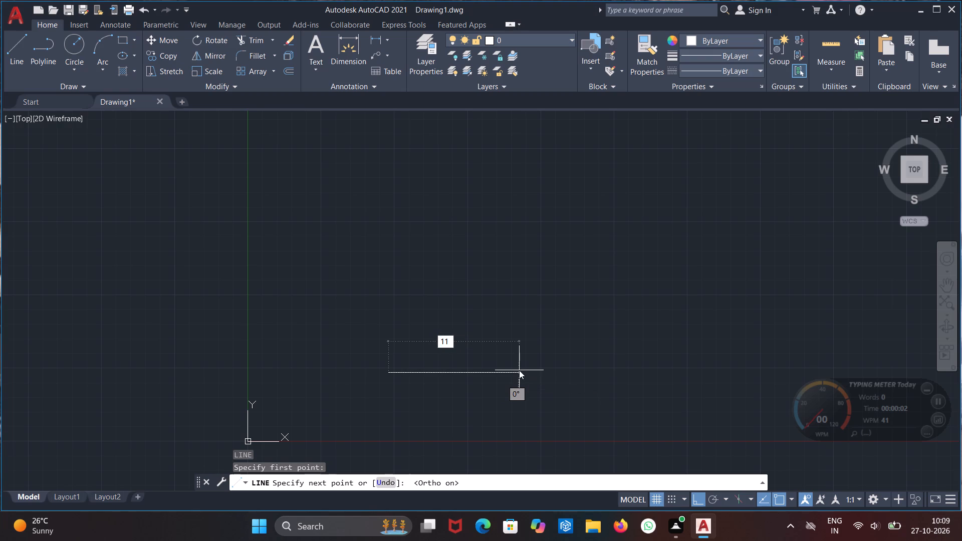
text('9)
key(shift+quotedbl)
key(Return)
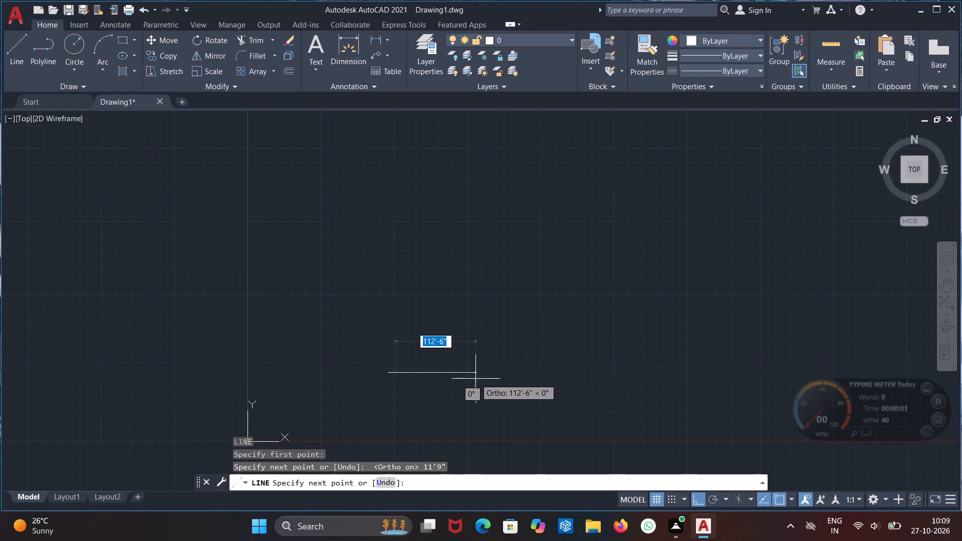
text(13)
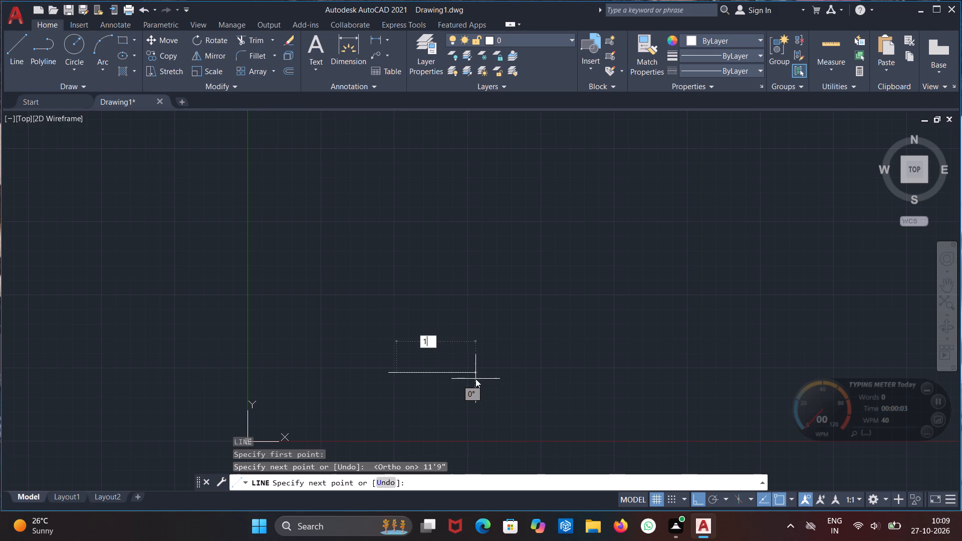
key(apostrophe)
text(4")
key(Return)
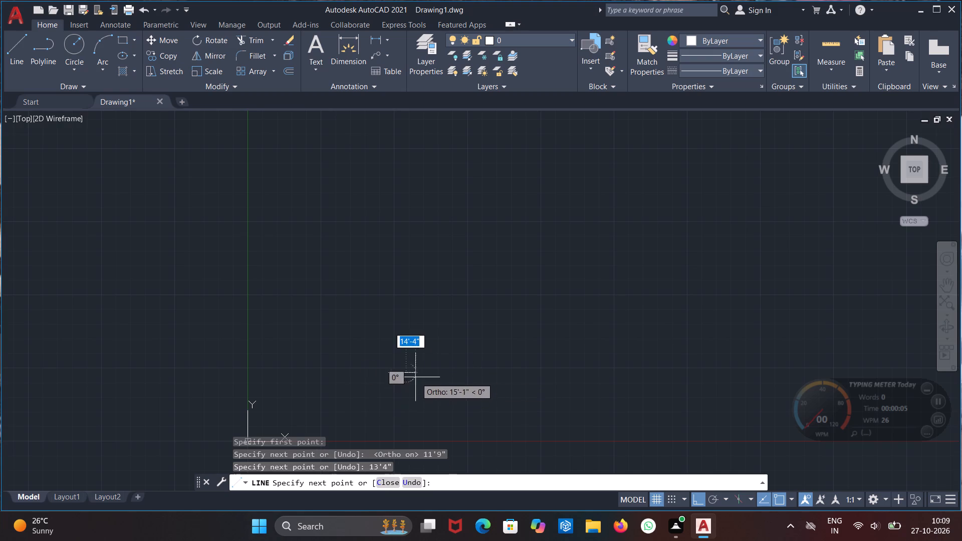
Continue the line vertically upward from the baseline's right end with consecutive segments of 12'4.5", 4' and 8'.
scroll(413, 374, up, 4)
middle_drag(438, 371, 558, 387)
scroll(406, 389, up, 1)
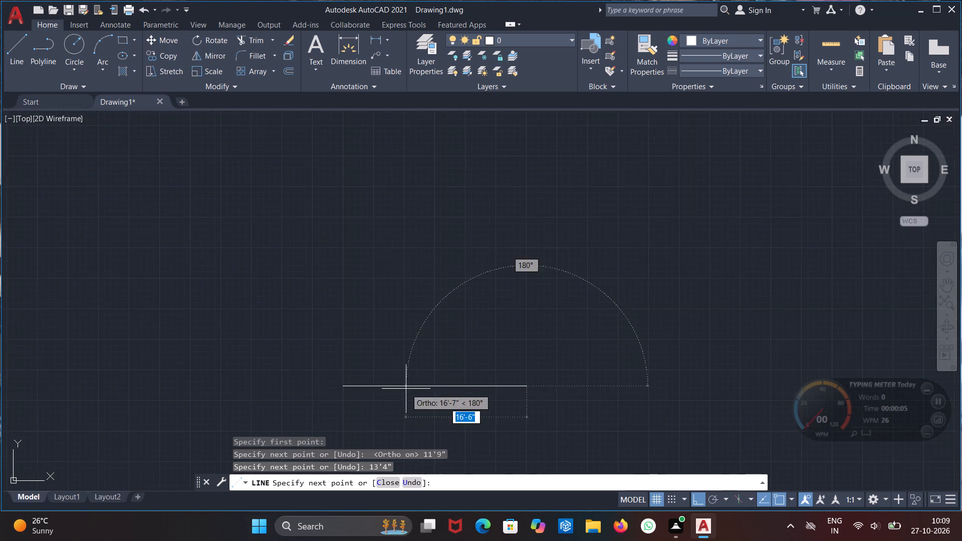
scroll(406, 389, up, 3)
scroll(412, 398, down, 2)
scroll(414, 398, up, 1)
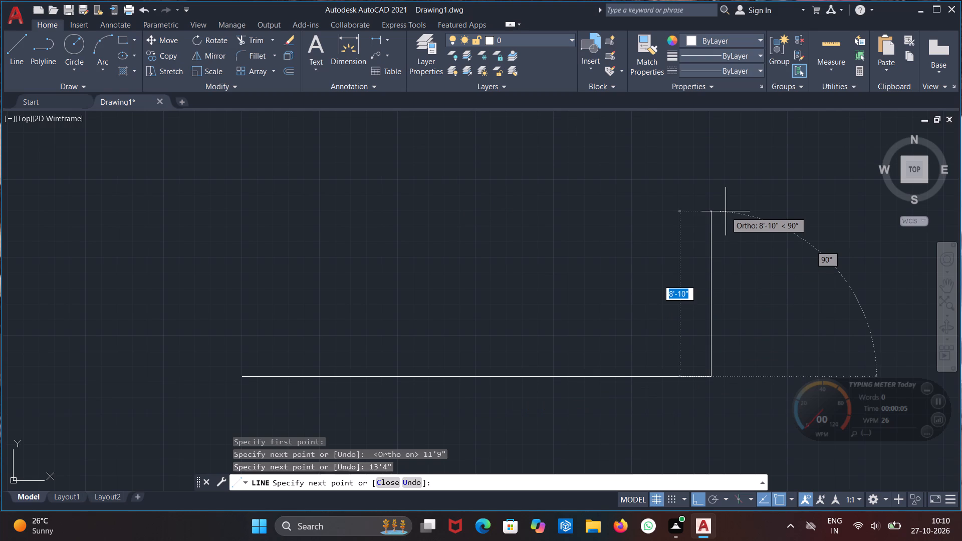
text(12)
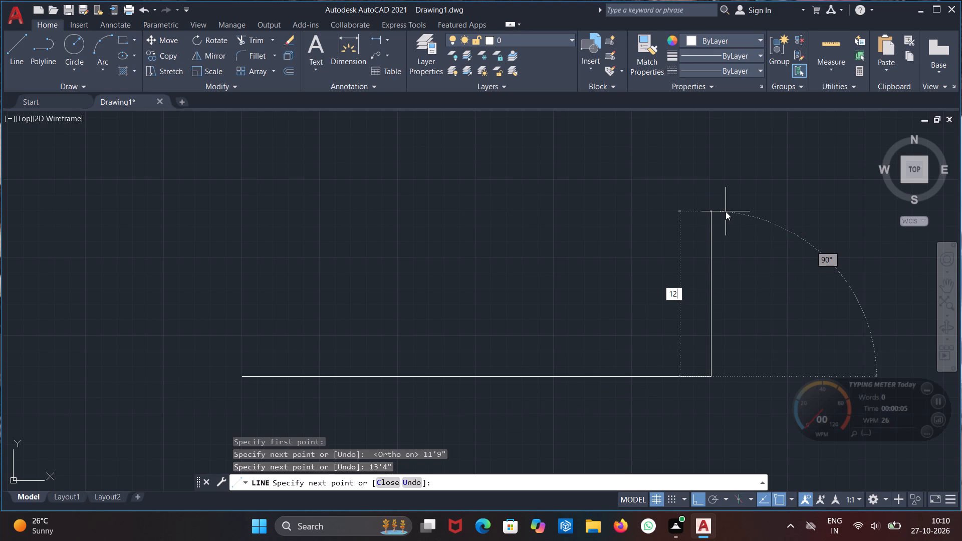
key(apostrophe)
text(4.5")
key(Return)
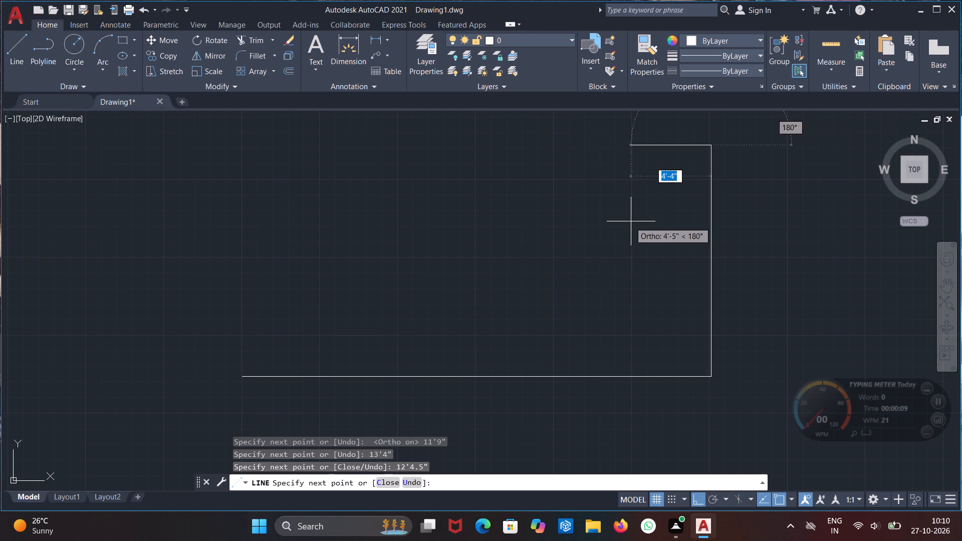
middle_drag(657, 222, 599, 346)
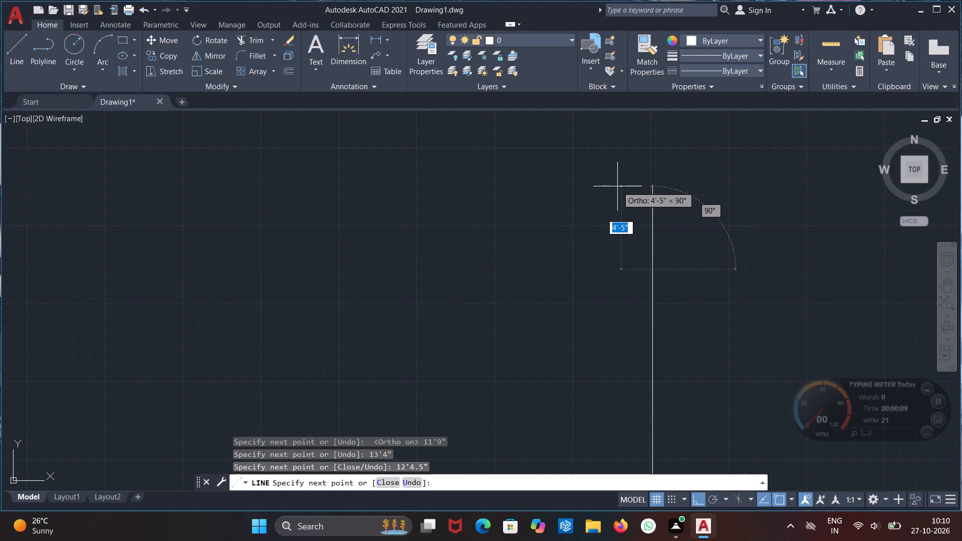
text(4')
key(Return)
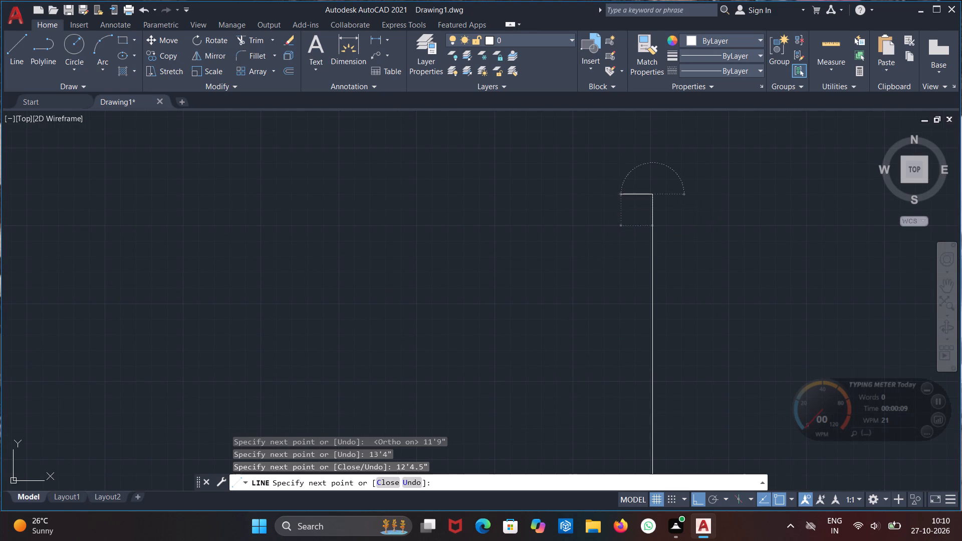
middle_drag(623, 188, 609, 317)
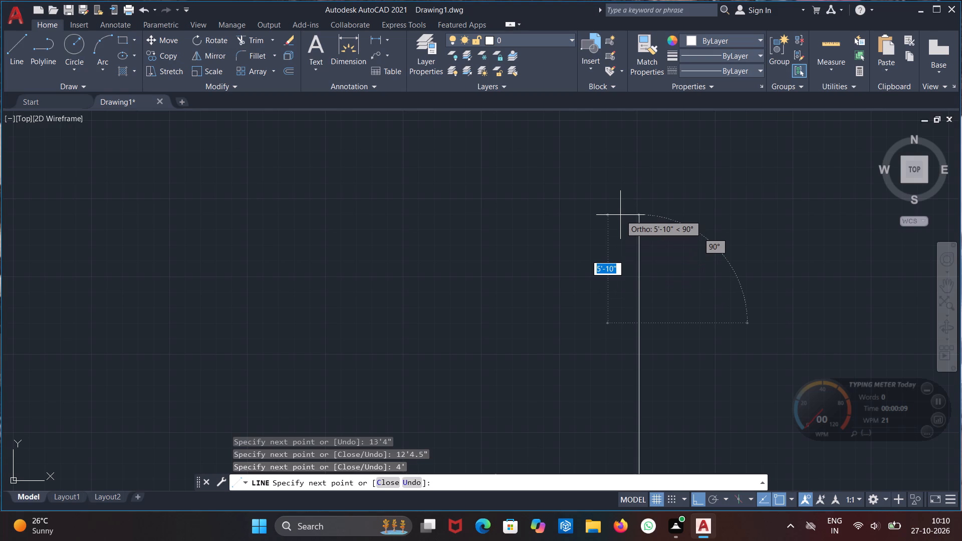
text(8')
key(Return)
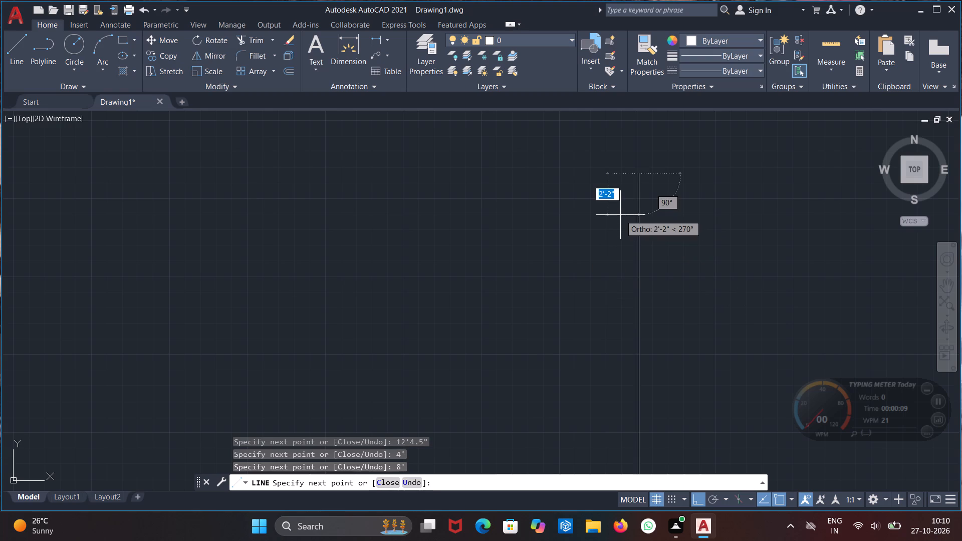
Continue the vertical line upward with consecutive segments of 4' and 13'4".
middle_drag(623, 226, 616, 402)
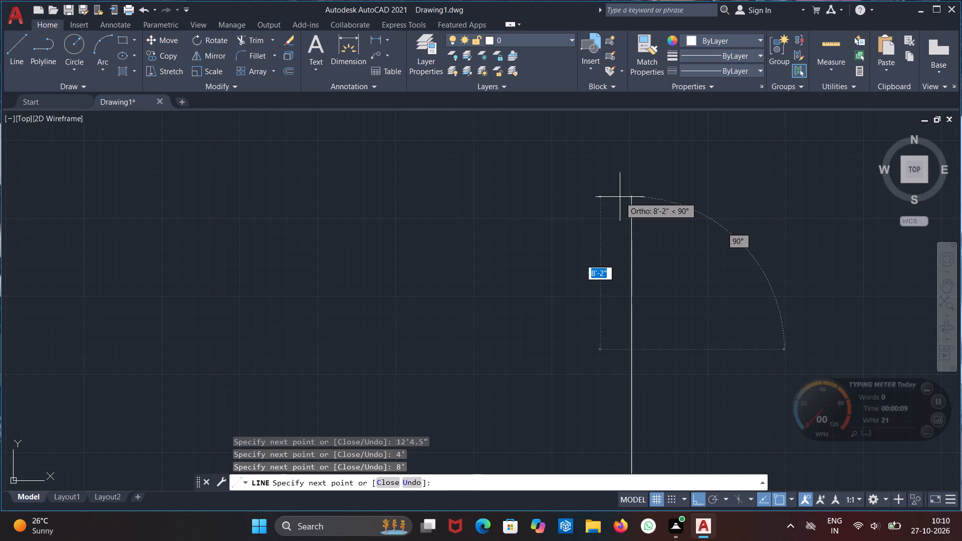
key(8)
key(BackSpace)
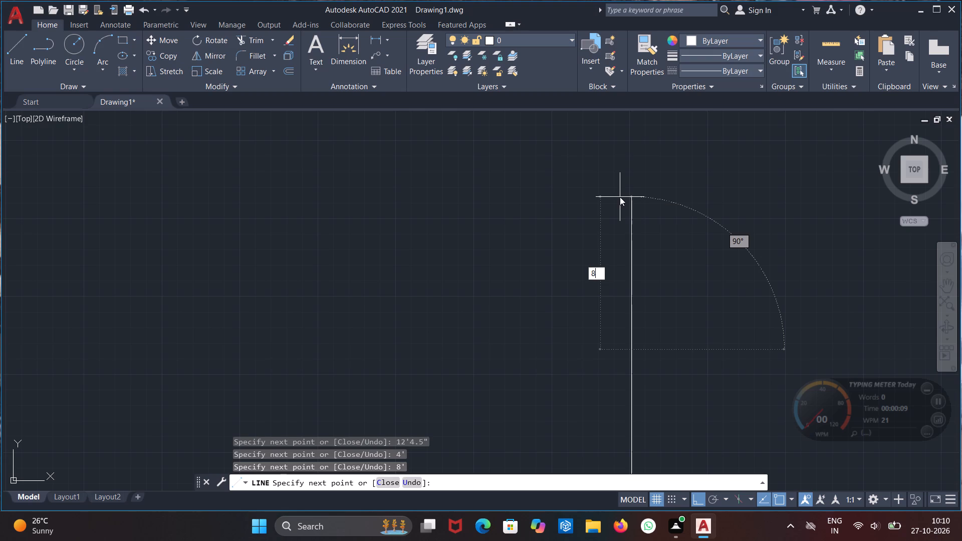
text(4')
key(Return)
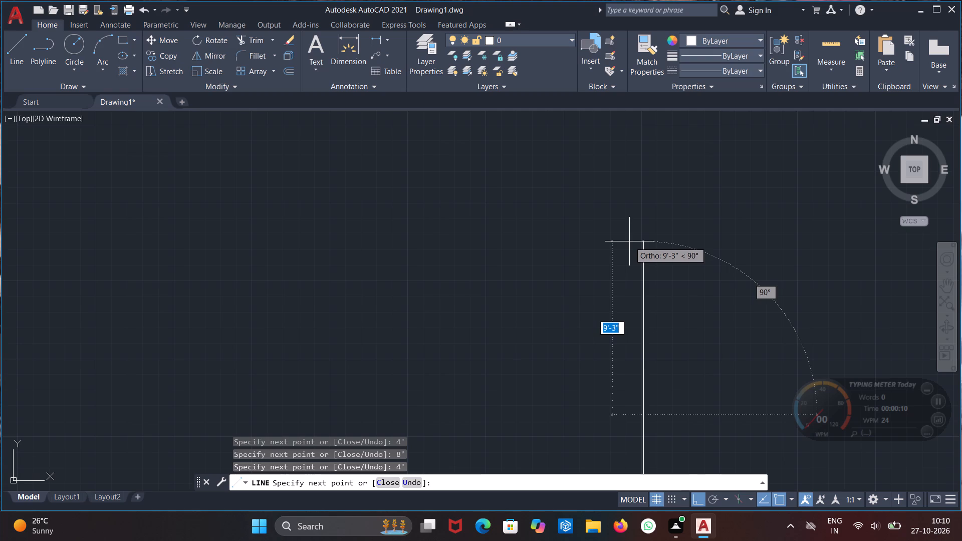
text(13)
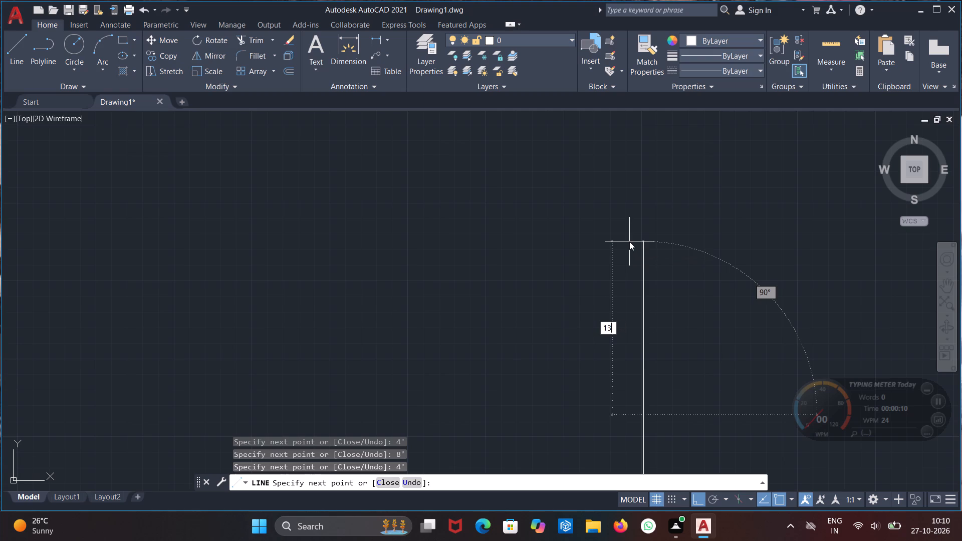
key(apostrophe)
text(4")
key(Return)
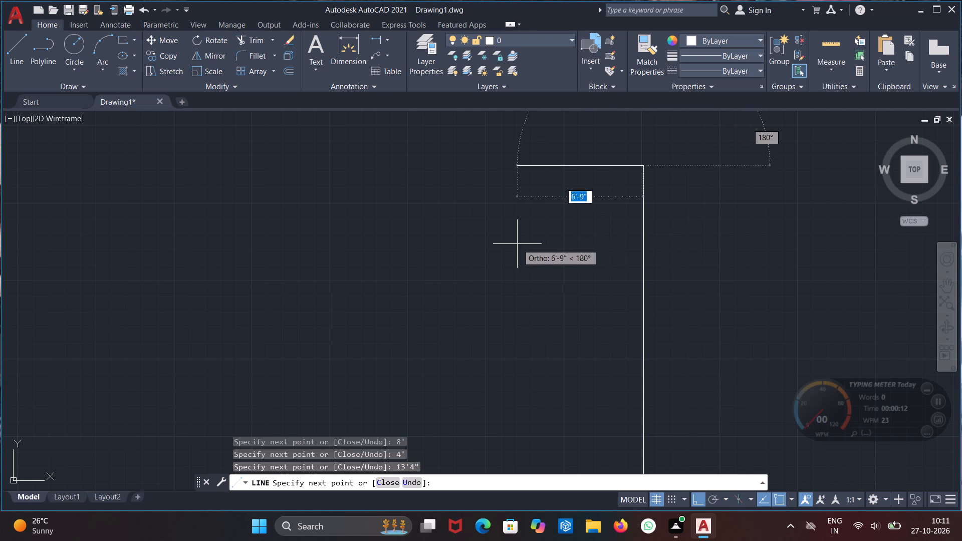
Draw a horizontal top segment running left from the vertical line's upper end, extending beyond the baseline's left end, and finish the line.
scroll(401, 233, down, 2)
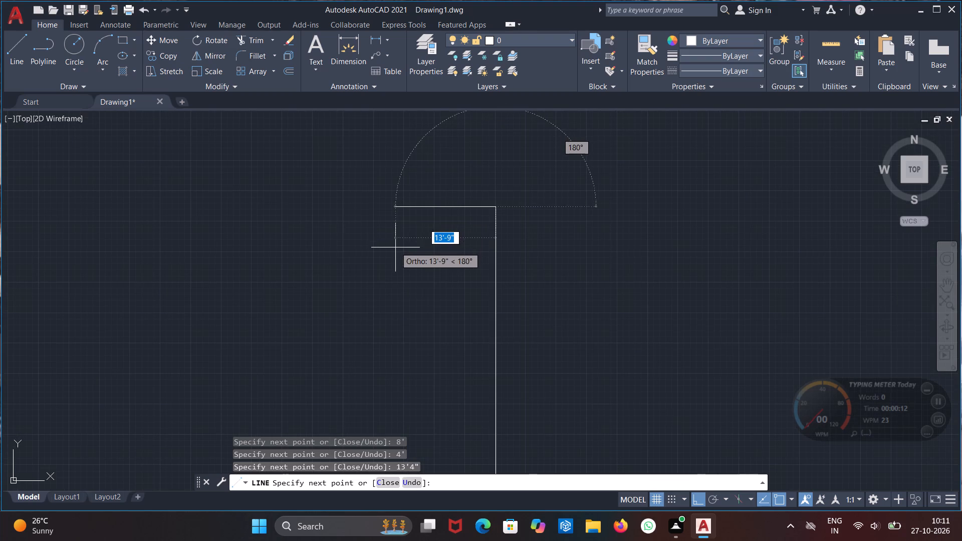
middle_drag(397, 244, 413, 137)
scroll(323, 209, down, 2)
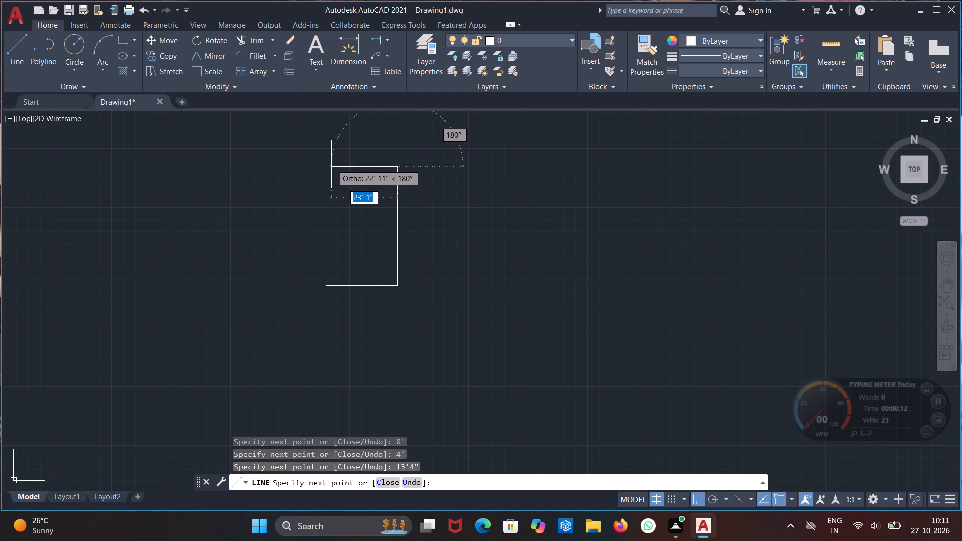
click(293, 171)
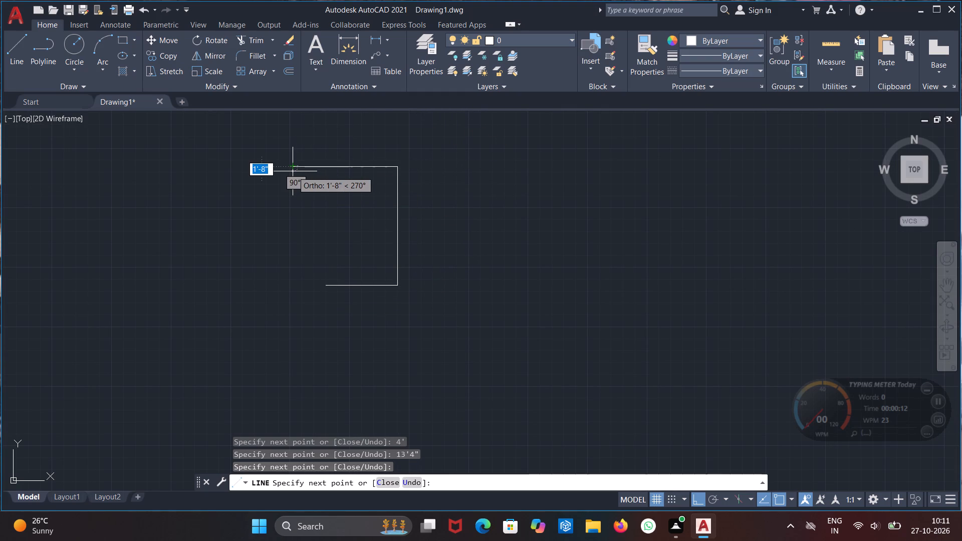
key(Escape)
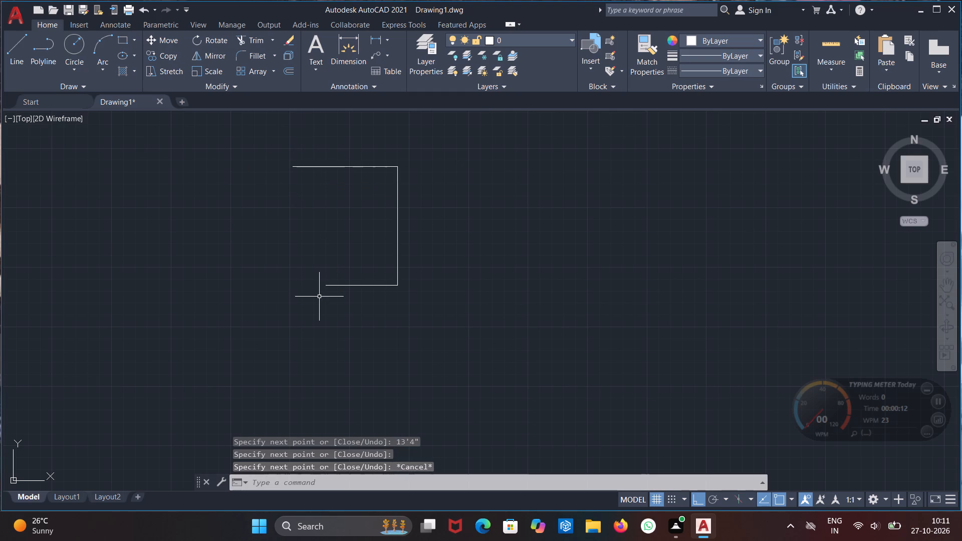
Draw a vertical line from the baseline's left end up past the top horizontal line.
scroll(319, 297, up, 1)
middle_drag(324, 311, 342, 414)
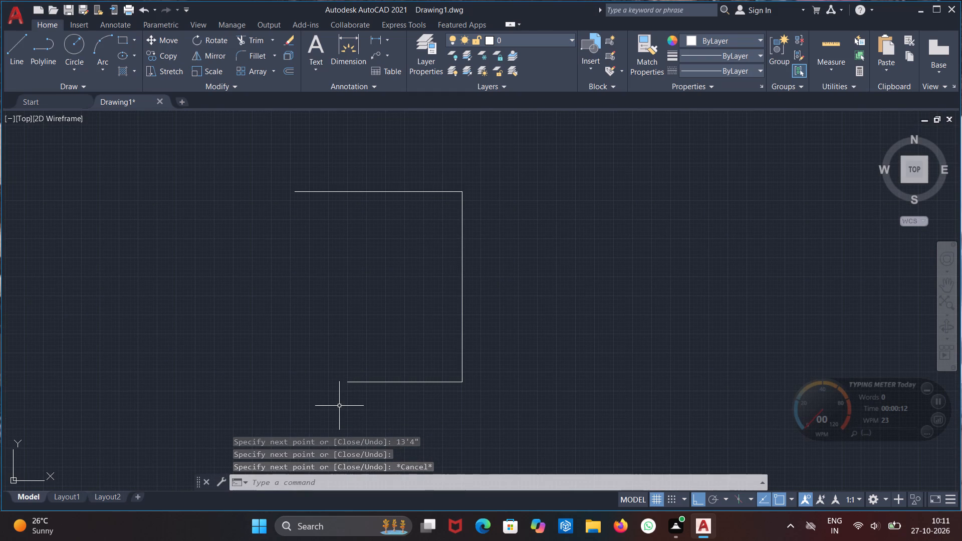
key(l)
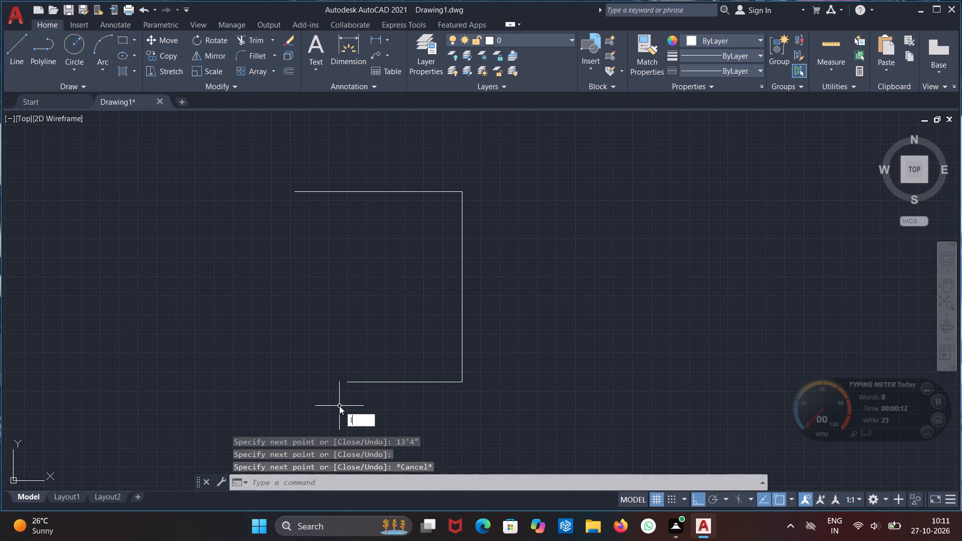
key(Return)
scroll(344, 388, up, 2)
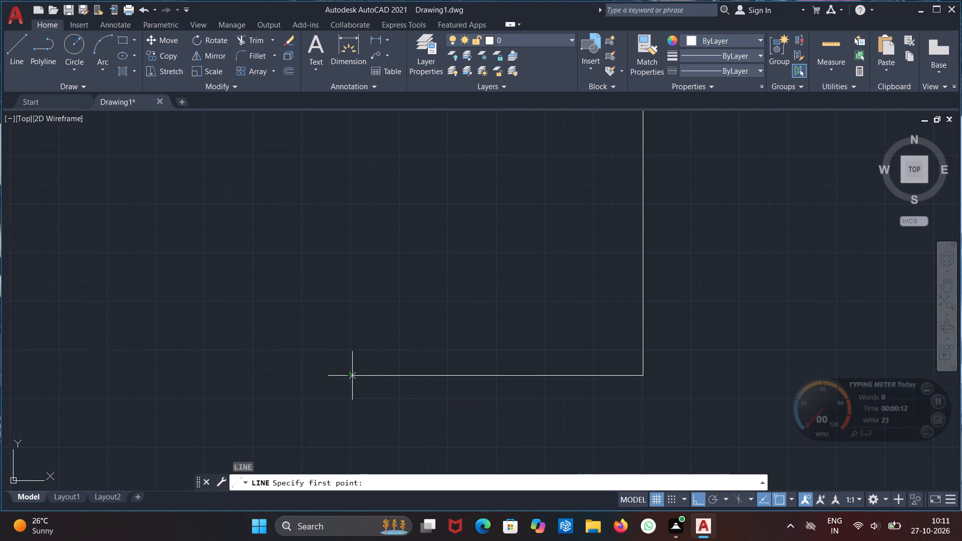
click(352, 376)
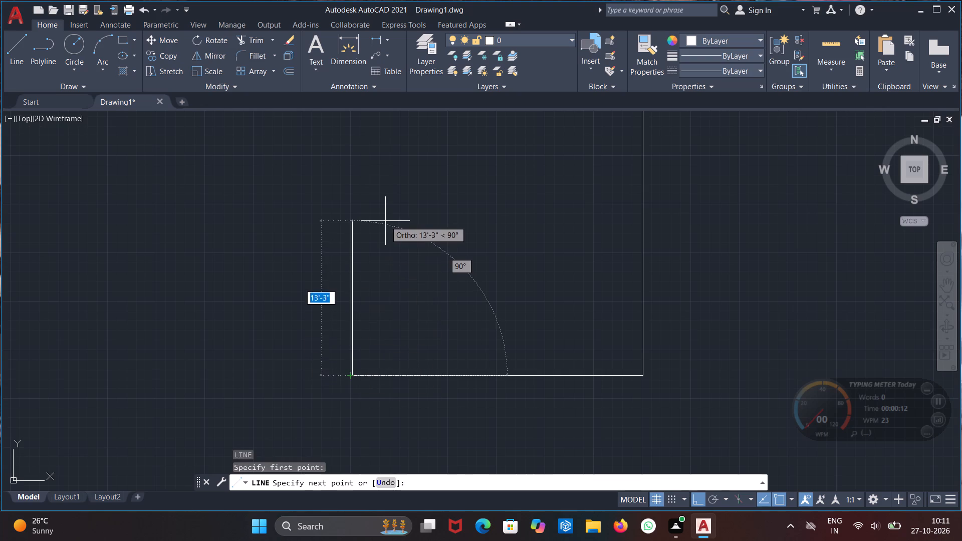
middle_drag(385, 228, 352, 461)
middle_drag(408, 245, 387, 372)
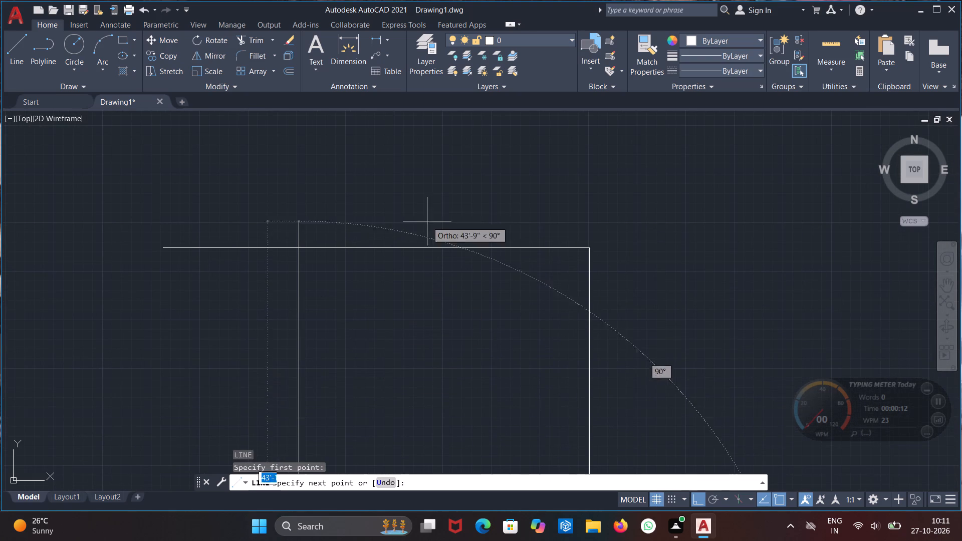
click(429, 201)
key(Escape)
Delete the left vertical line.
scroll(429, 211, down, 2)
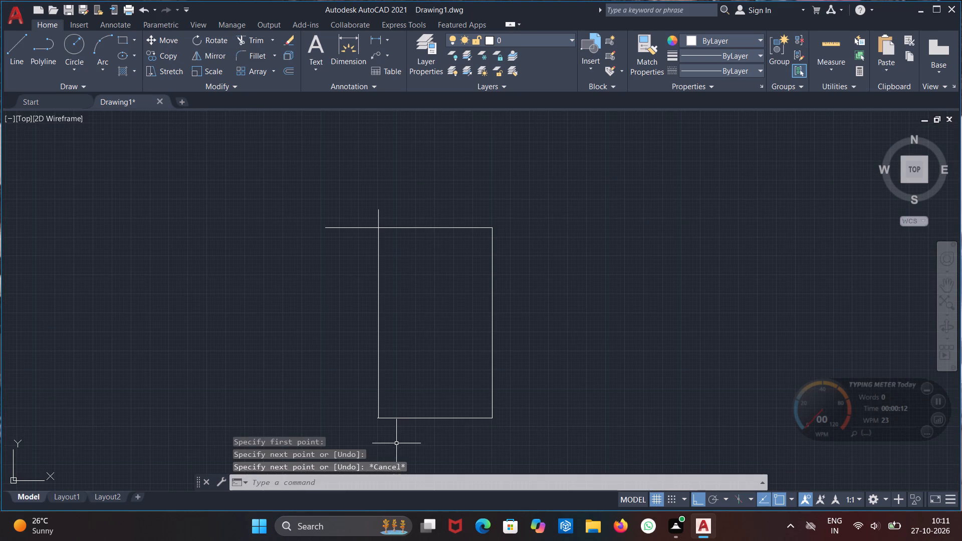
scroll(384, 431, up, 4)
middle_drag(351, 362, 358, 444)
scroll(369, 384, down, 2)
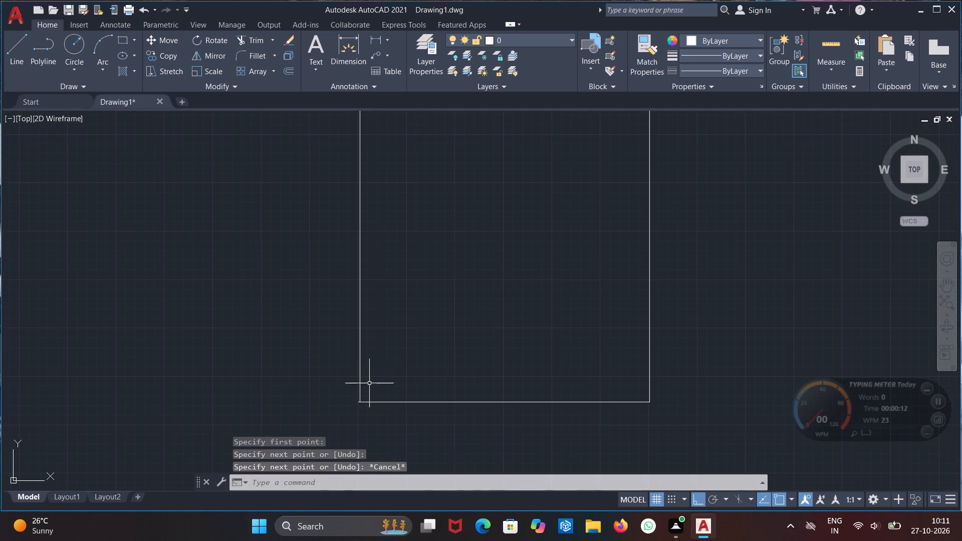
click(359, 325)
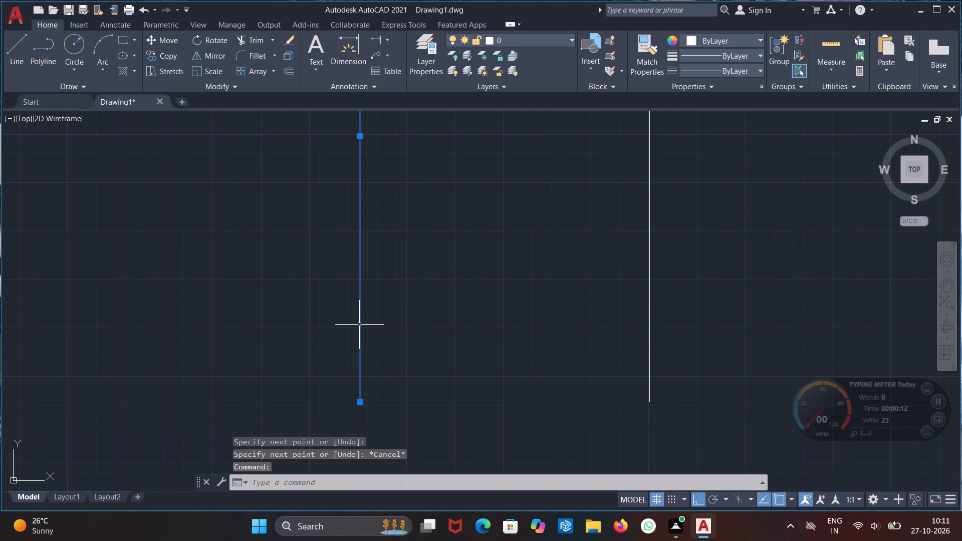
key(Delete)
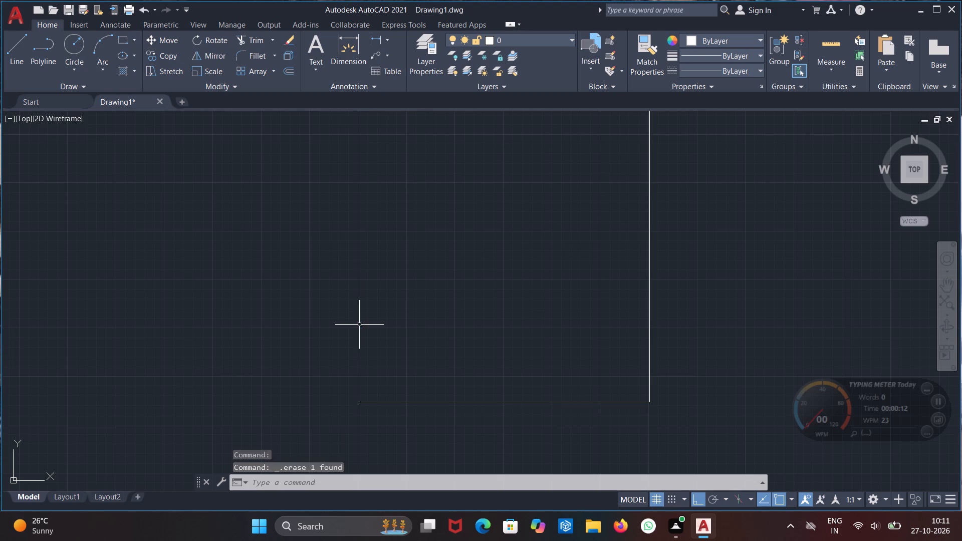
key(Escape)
Draw the left vertical line from the exact left endpoint of the baseline, extending it up past the top horizontal line.
key(l)
key(Return)
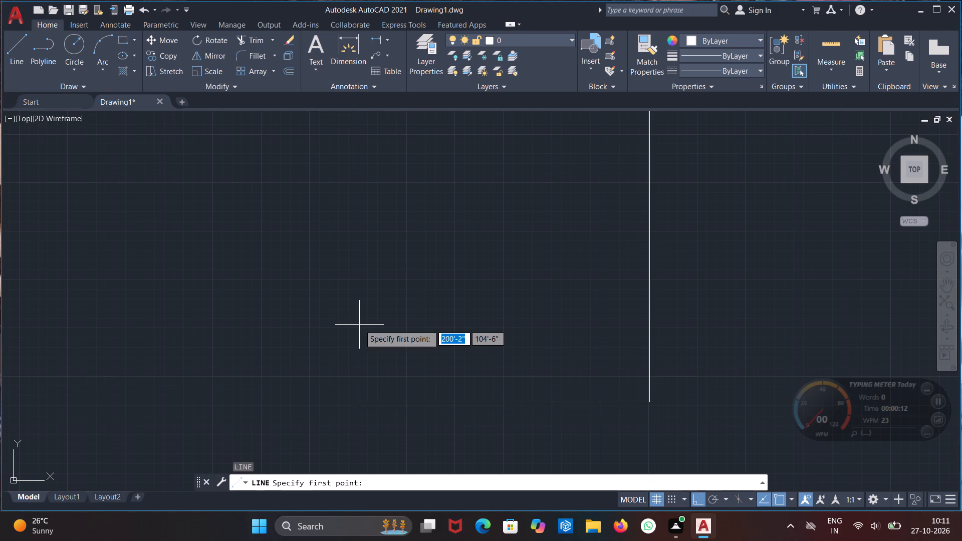
scroll(365, 425, up, 1)
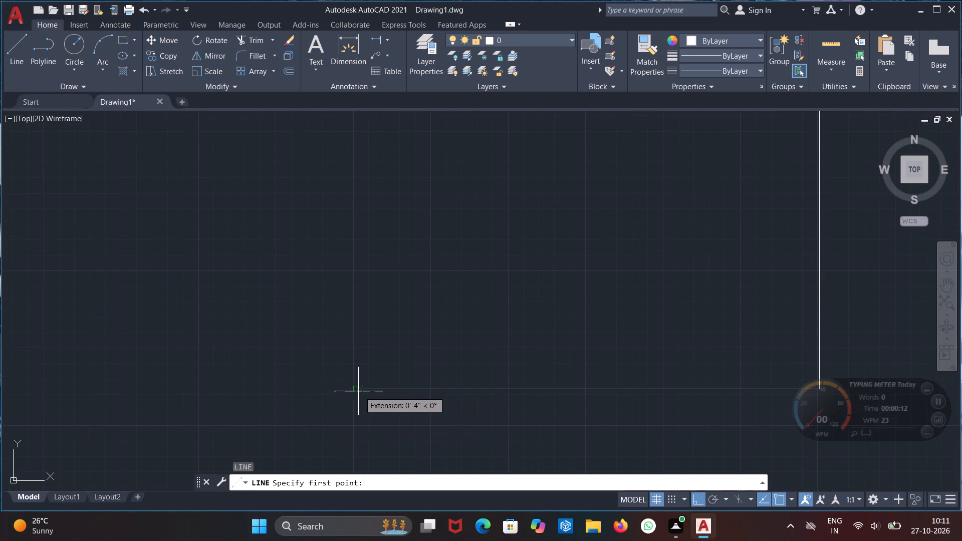
click(355, 389)
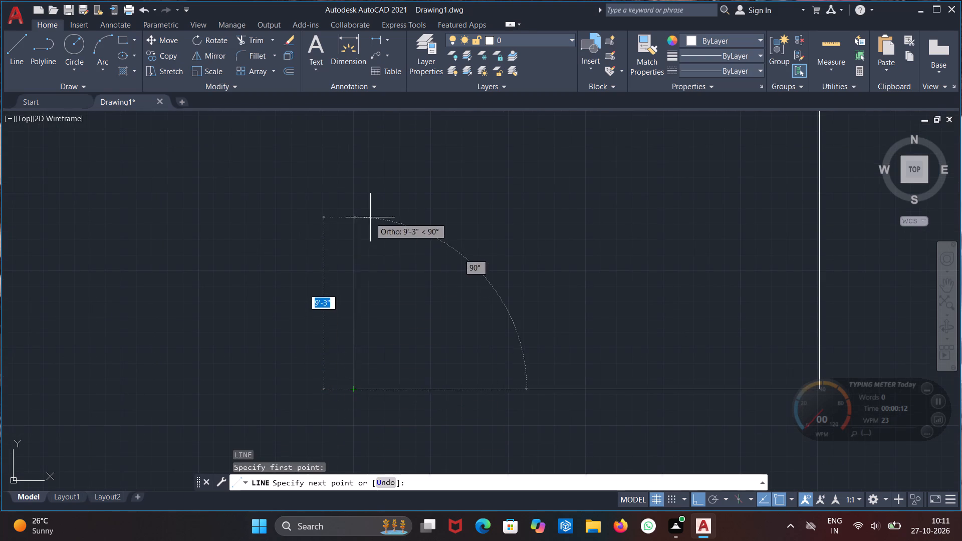
middle_drag(370, 217, 364, 435)
scroll(392, 196, down, 3)
middle_drag(401, 182, 380, 348)
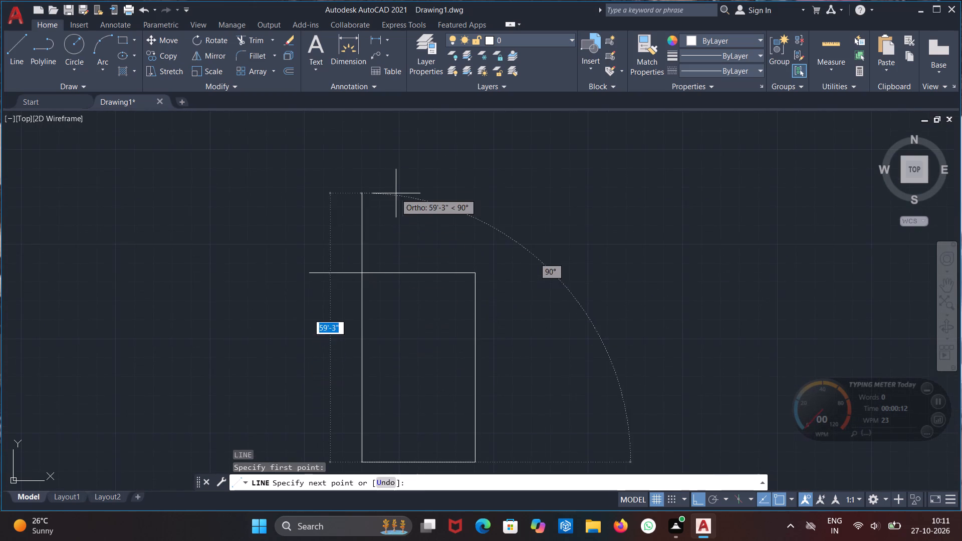
click(394, 226)
key(Escape)
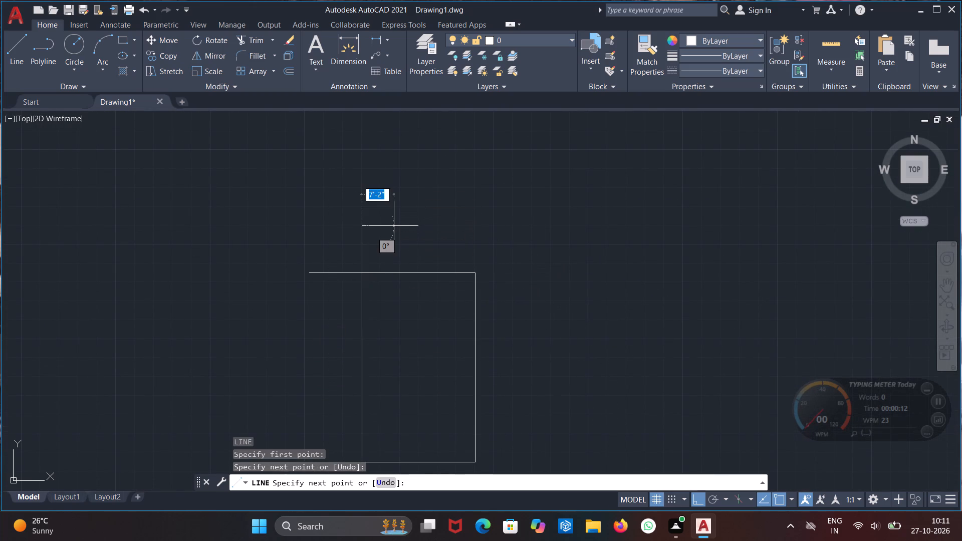
Trim the overshooting ends of the left vertical and top horizontal lines at the outline's upper-left corner.
text(tr)
key(Return)
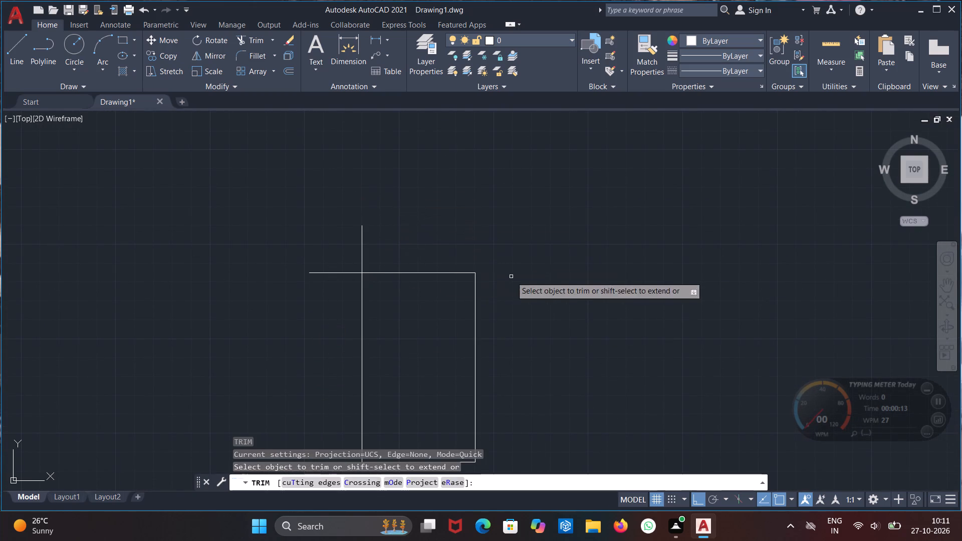
click(372, 240)
click(313, 282)
scroll(375, 280, down, 3)
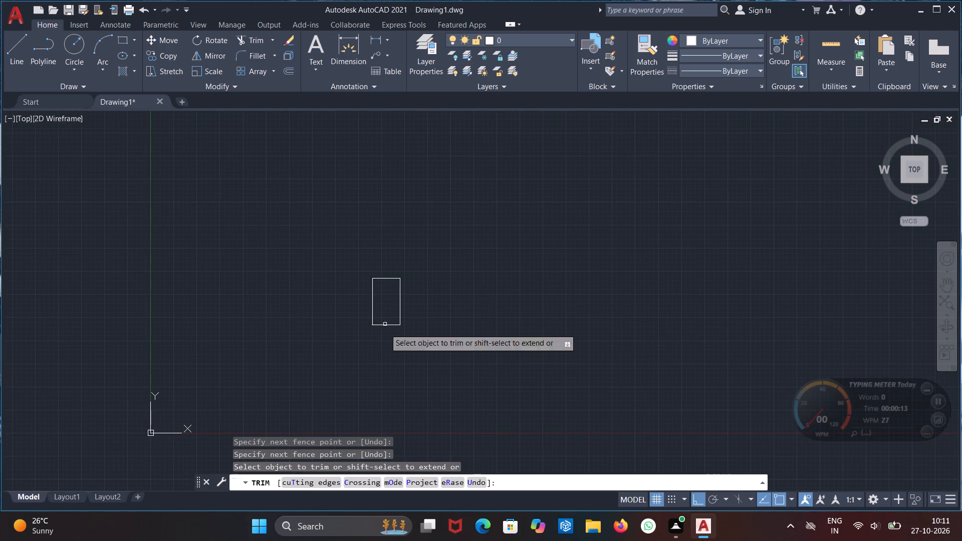
scroll(374, 330, up, 11)
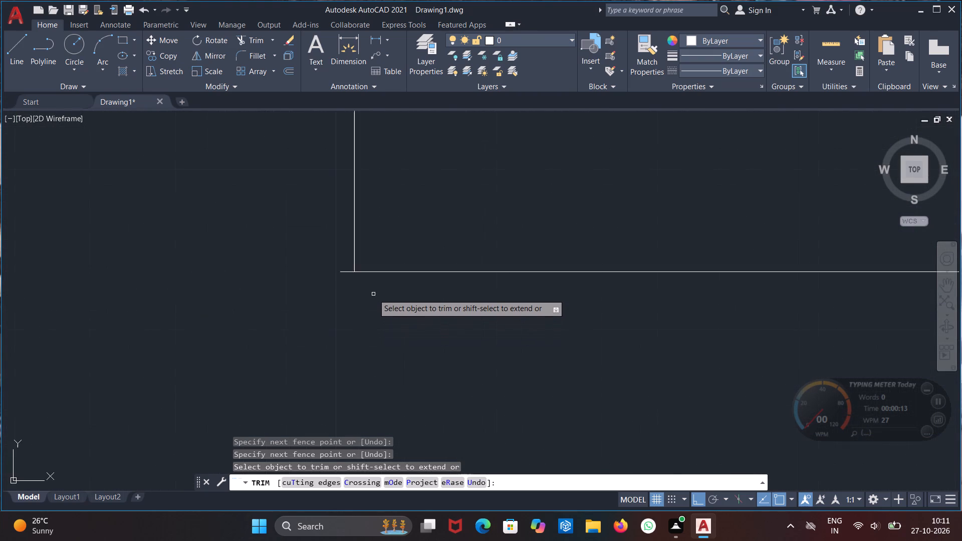
scroll(373, 294, down, 4)
scroll(401, 259, down, 2)
middle_drag(415, 242, 378, 393)
key(Escape)
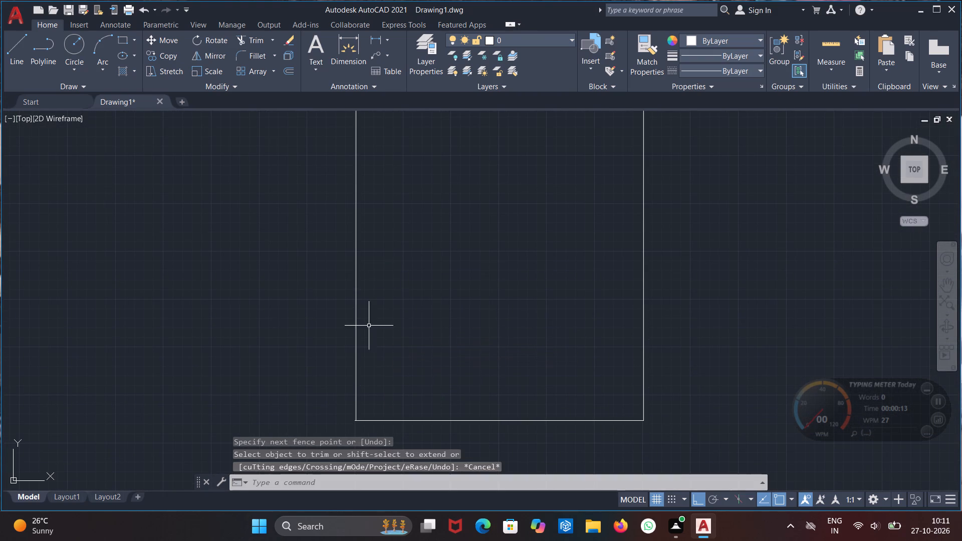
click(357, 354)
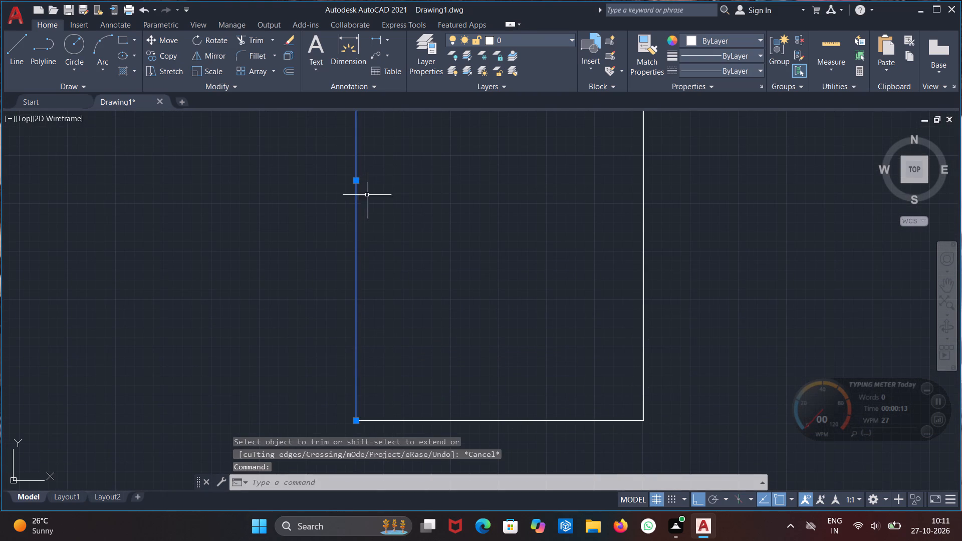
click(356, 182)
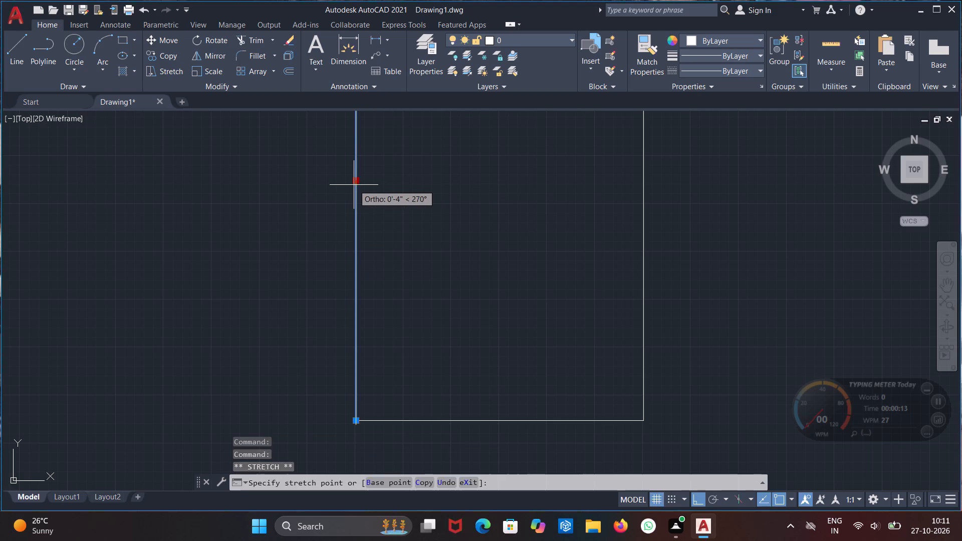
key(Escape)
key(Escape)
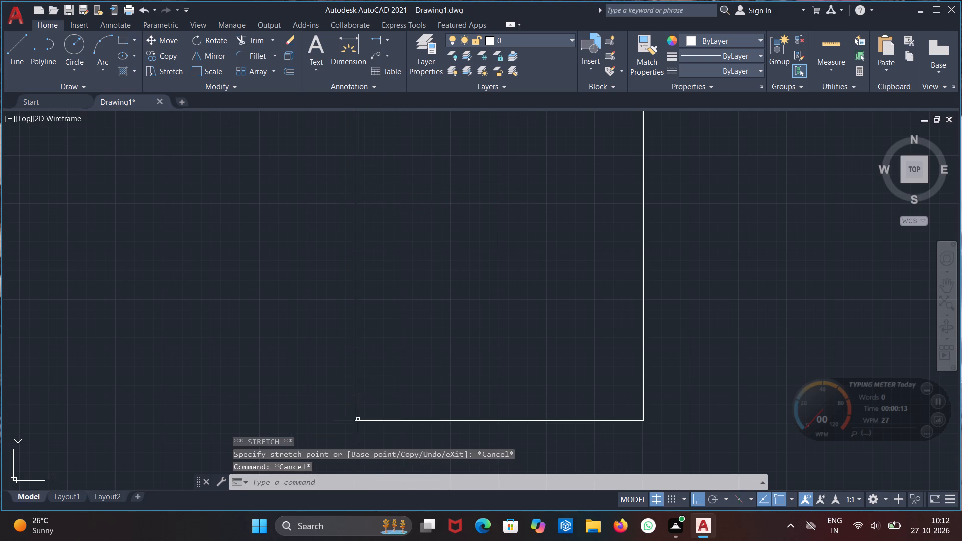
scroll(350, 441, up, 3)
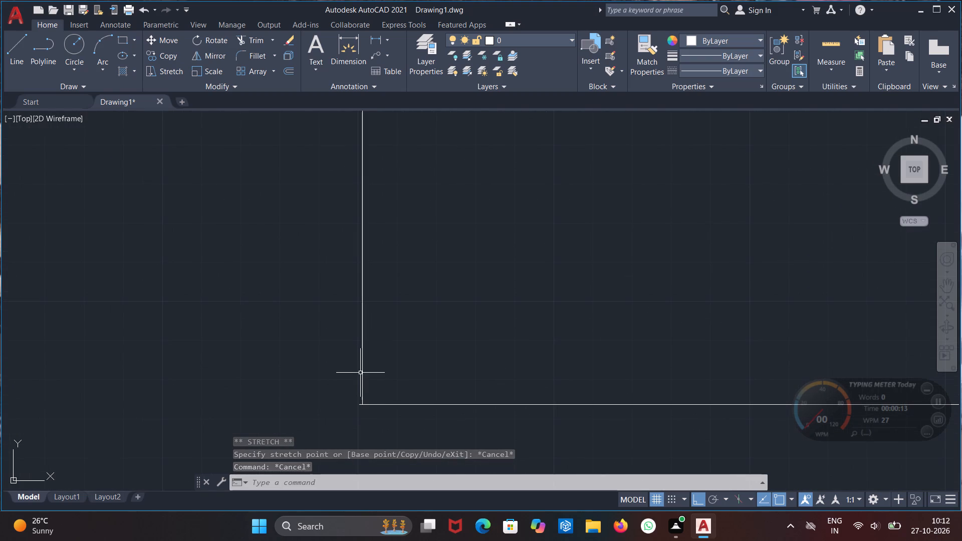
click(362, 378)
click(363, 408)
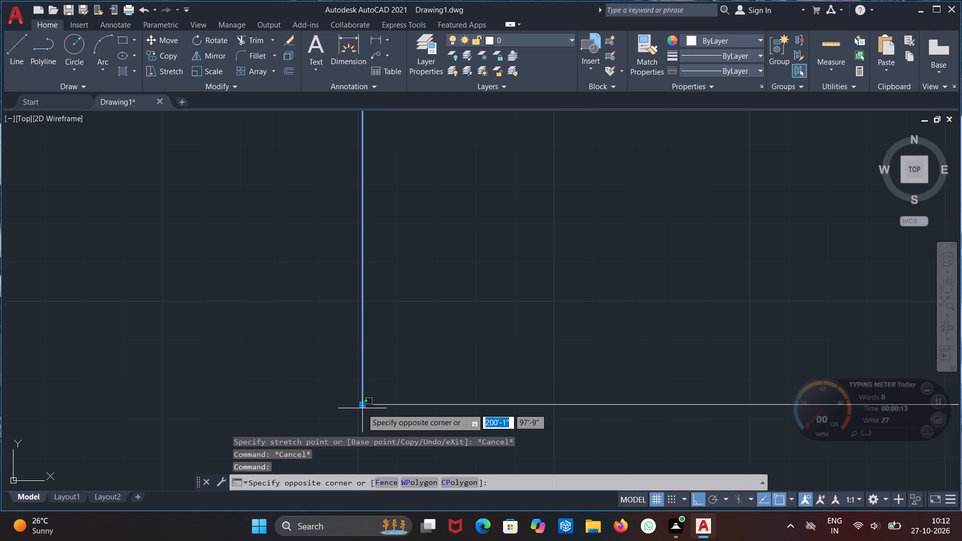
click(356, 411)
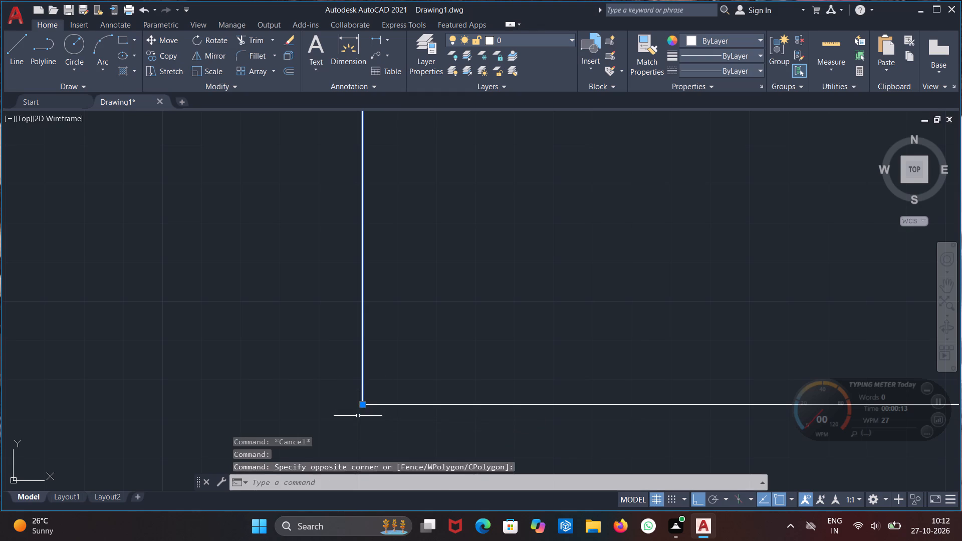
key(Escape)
Trim the overshooting line end at the outline's lower-left corner.
scroll(419, 300, down, 2)
scroll(450, 220, down, 3)
middle_drag(460, 209, 368, 322)
scroll(362, 356, up, 4)
text(tr)
key(Return)
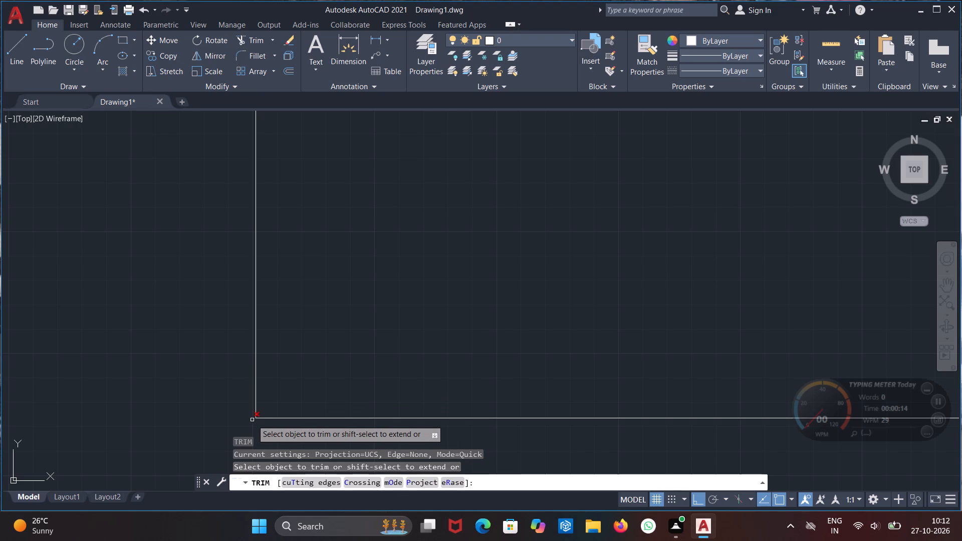
click(252, 420)
scroll(392, 366, down, 6)
scroll(406, 230, up, 4)
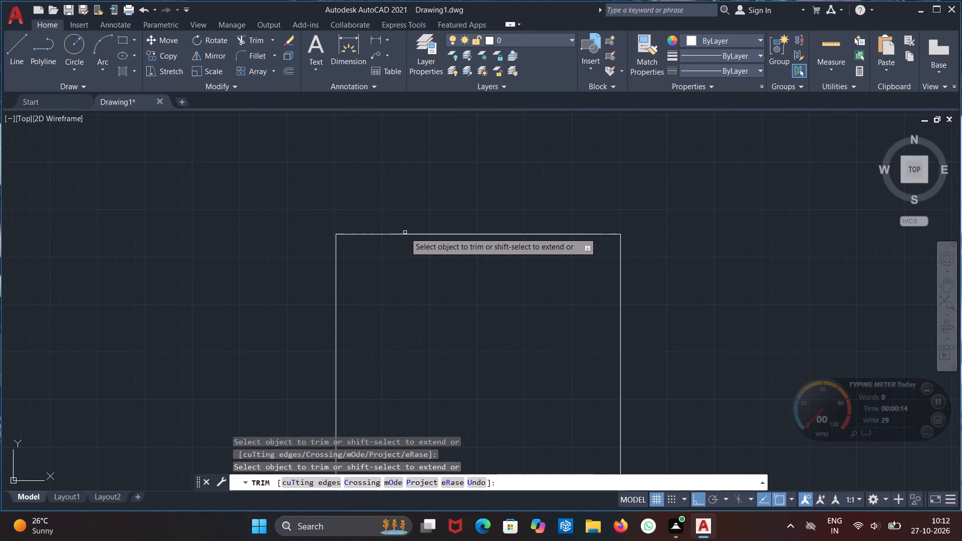
middle_drag(475, 346, 443, 201)
scroll(427, 233, down, 3)
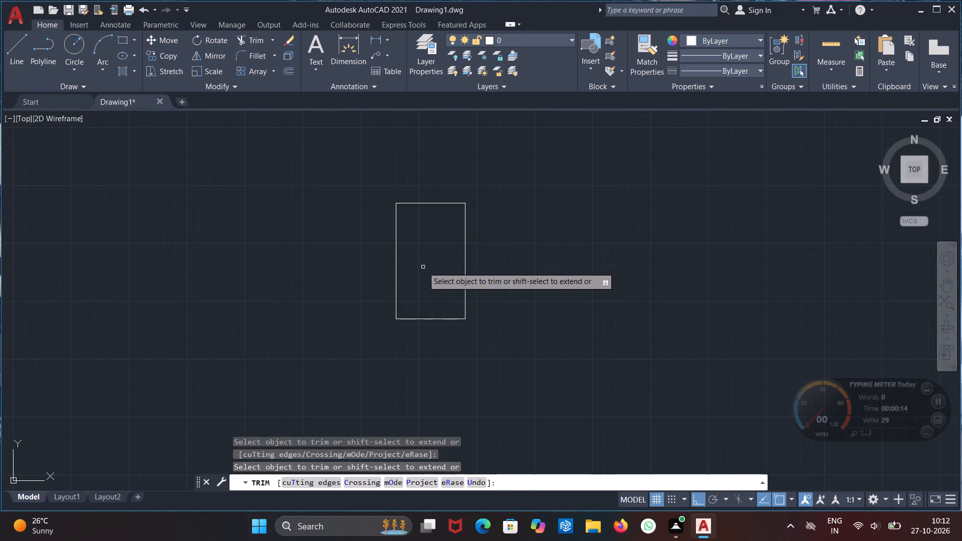
middle_drag(426, 280, 372, 299)
key(Escape)
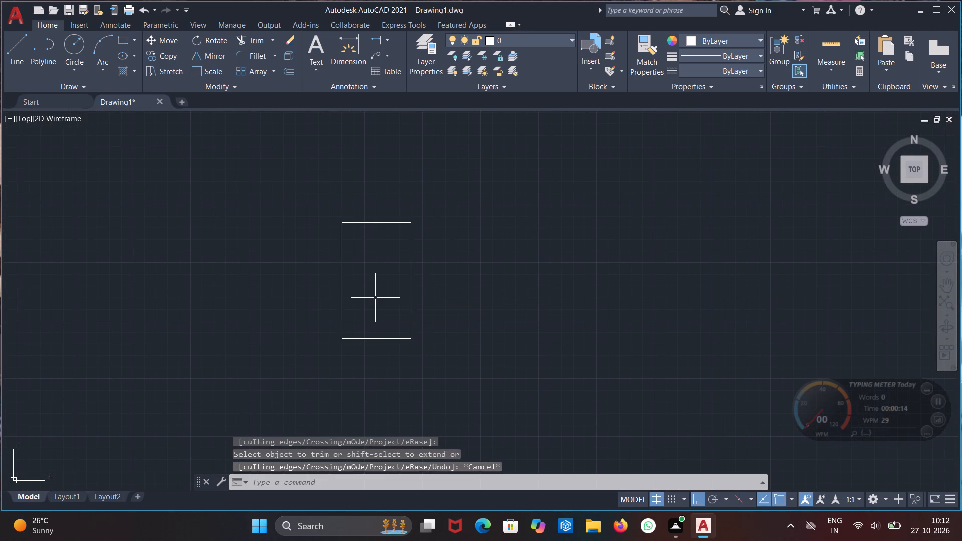
Offset the outline's top horizontal line 4.5" downward, inside the rectangle.
text(oh)
key(BackSpace)
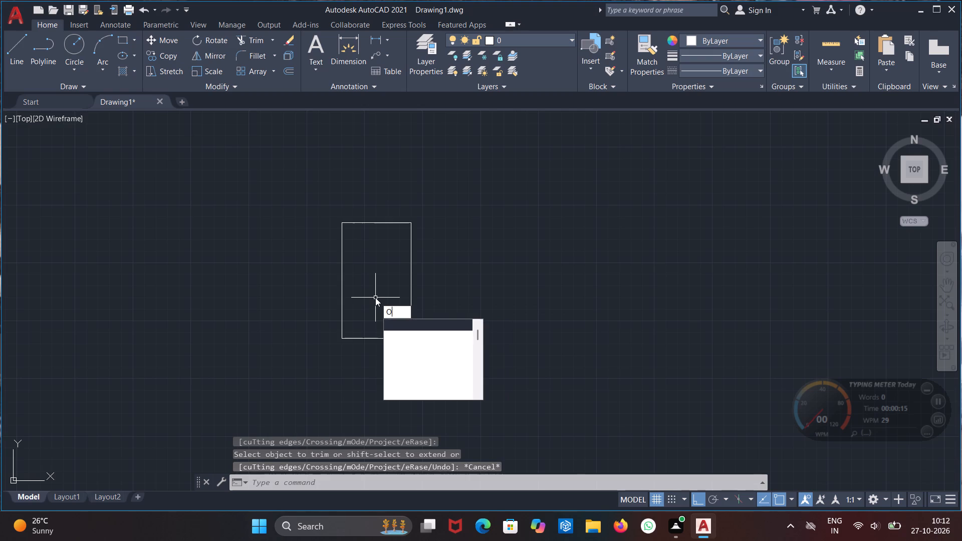
key(f)
key(Return)
key(Return)
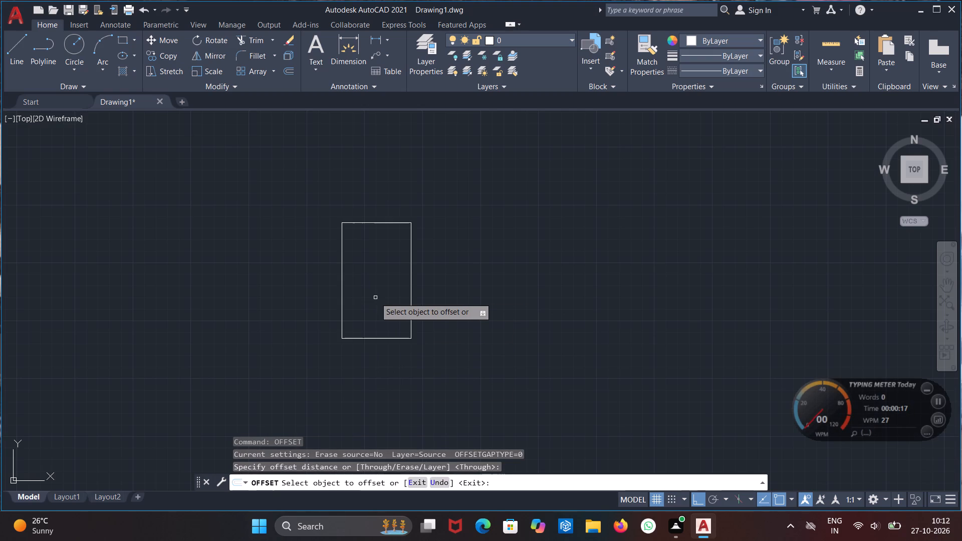
scroll(354, 226, up, 4)
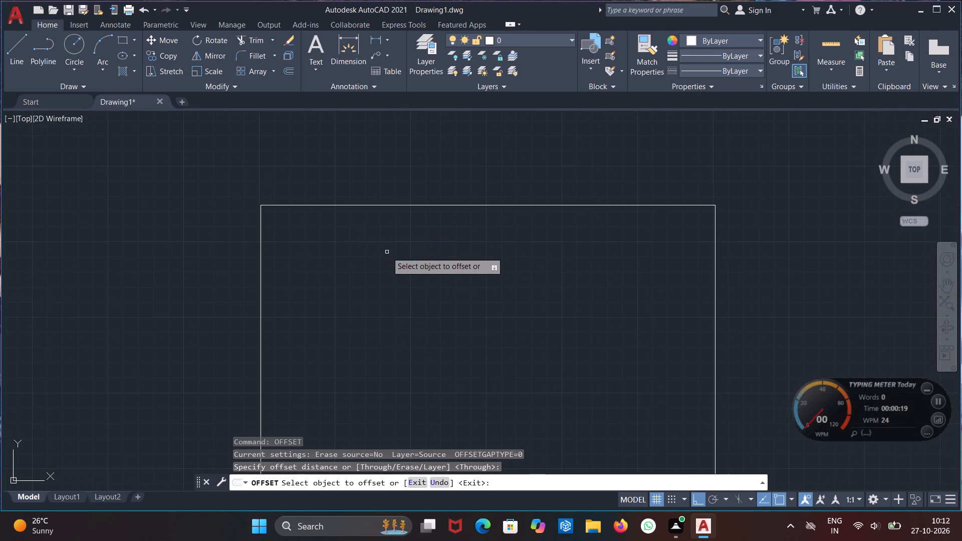
middle_drag(388, 255, 373, 214)
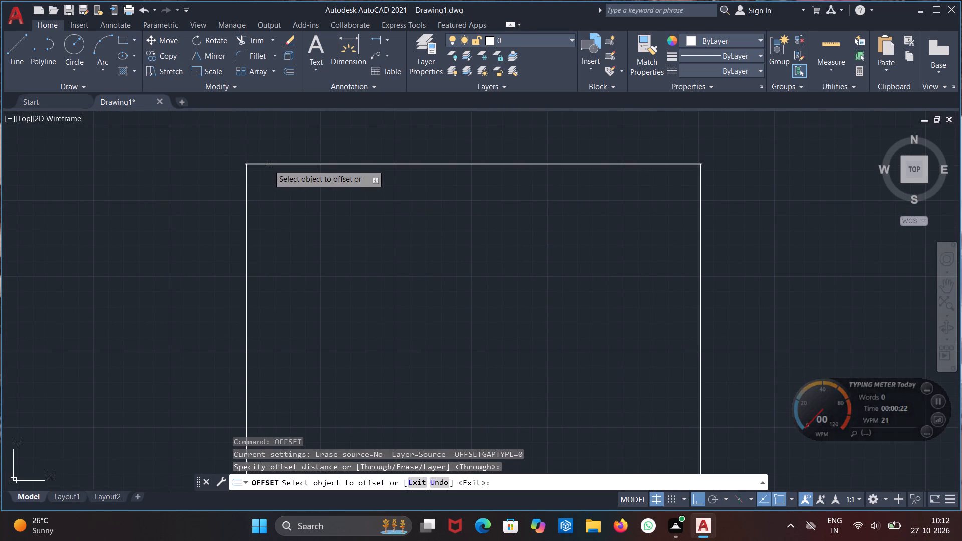
click(268, 165)
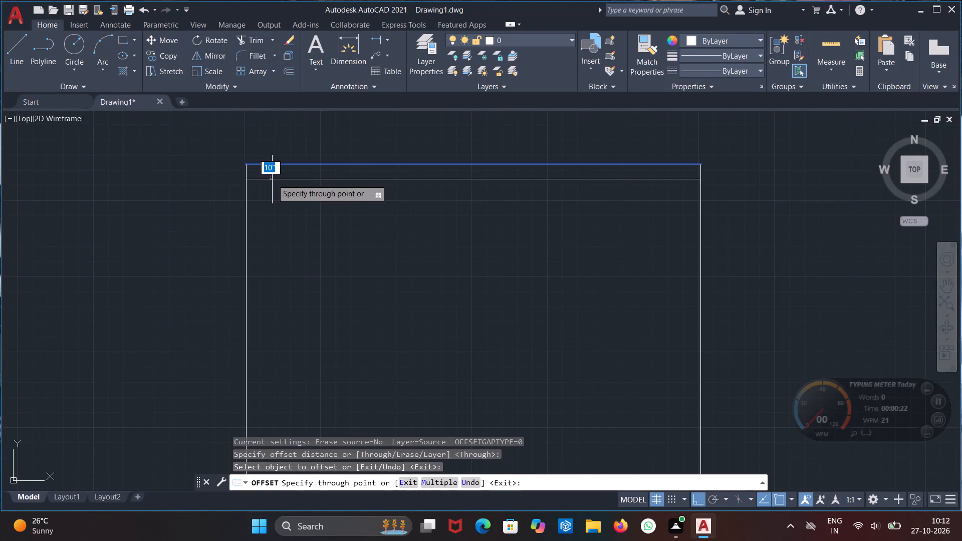
text(4.5")
key(Return)
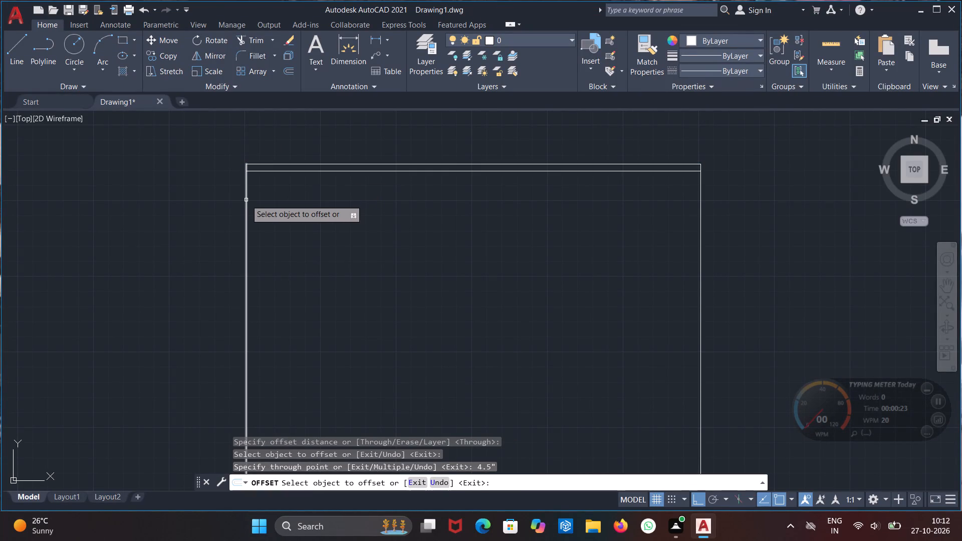
Offset the outline's left vertical line 4.5" inward to form the left wall's inner face.
drag(246, 201, 252, 201)
text(4.5")
key(Return)
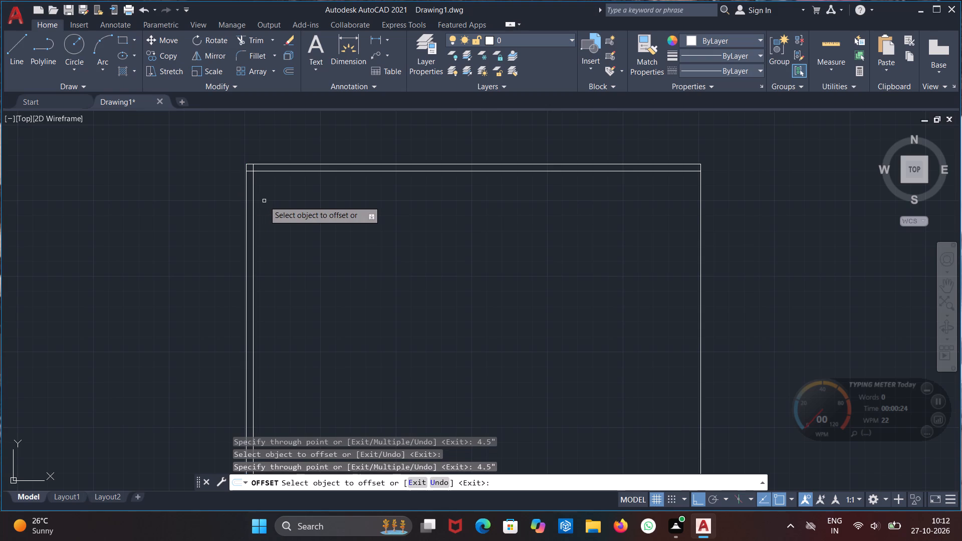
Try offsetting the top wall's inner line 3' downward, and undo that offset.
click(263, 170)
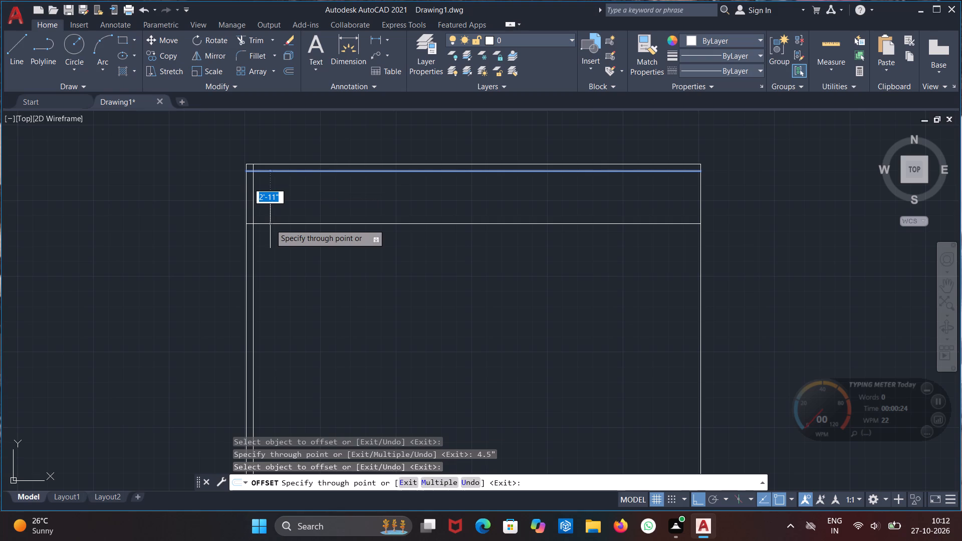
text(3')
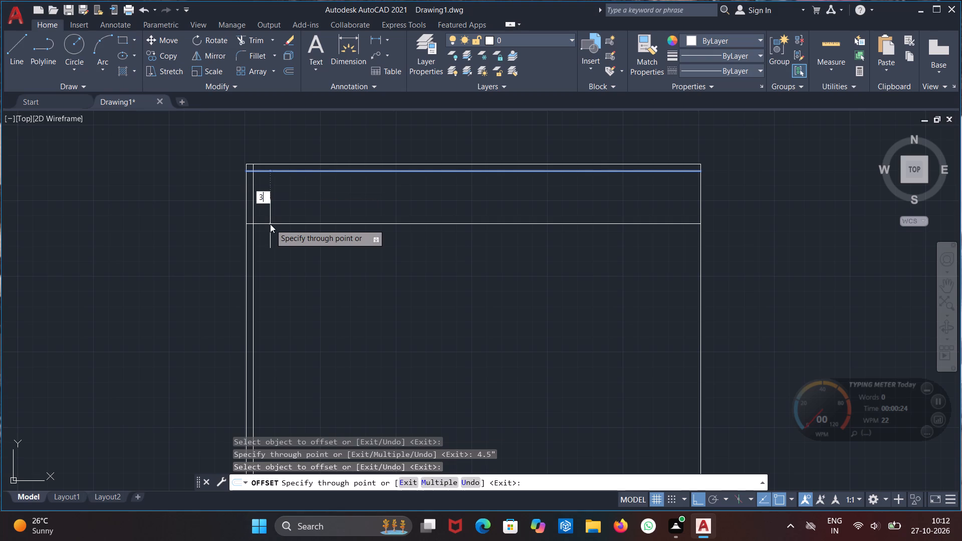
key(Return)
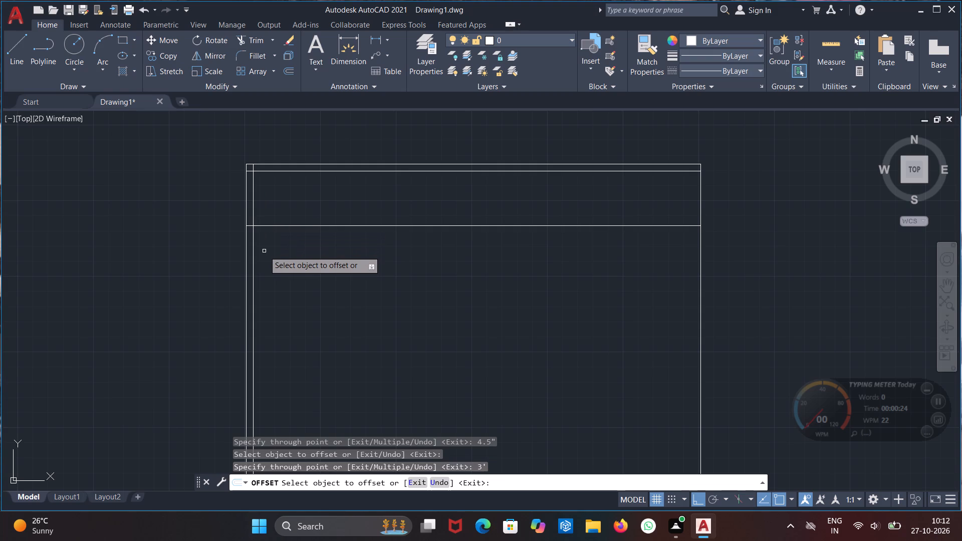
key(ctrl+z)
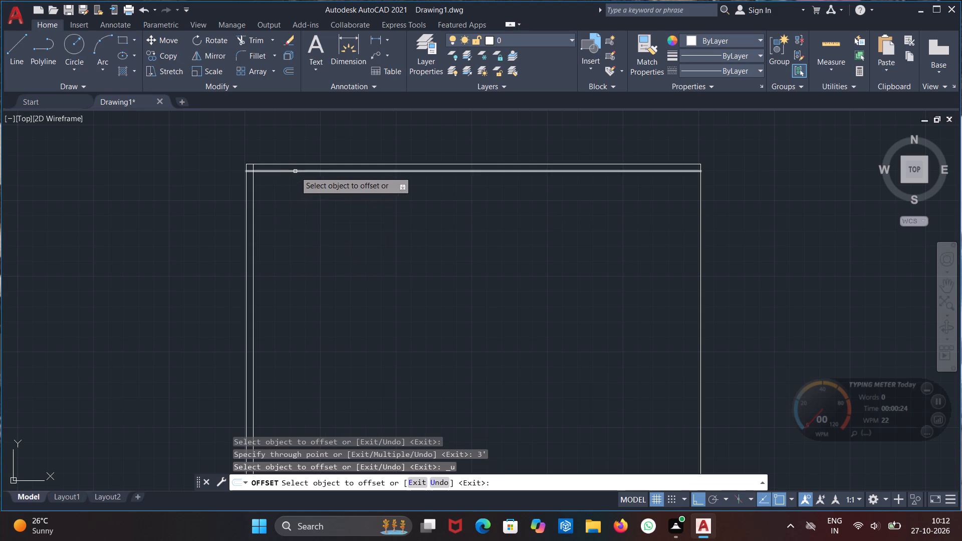
Offset the top wall's inner line 3'5.5" downward.
click(298, 172)
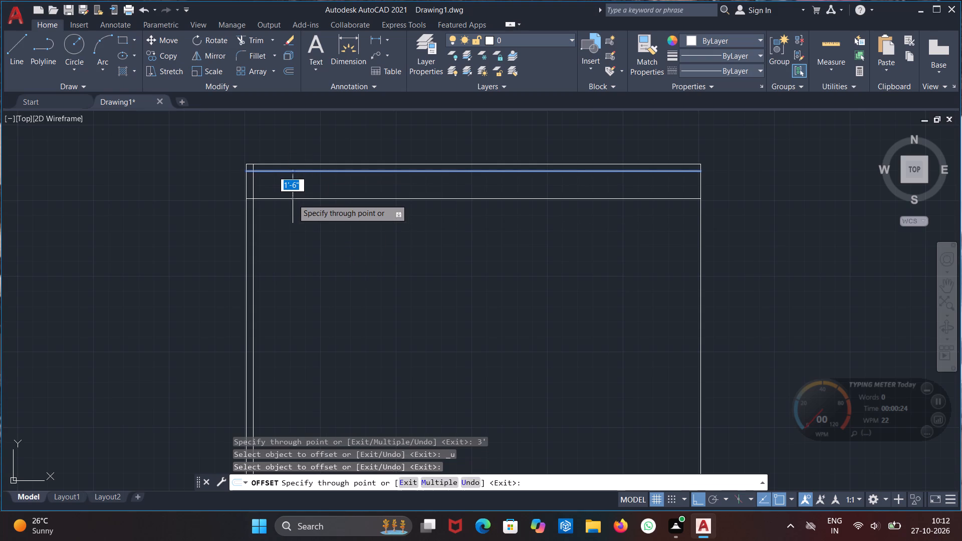
key(3)
key(apostrophe)
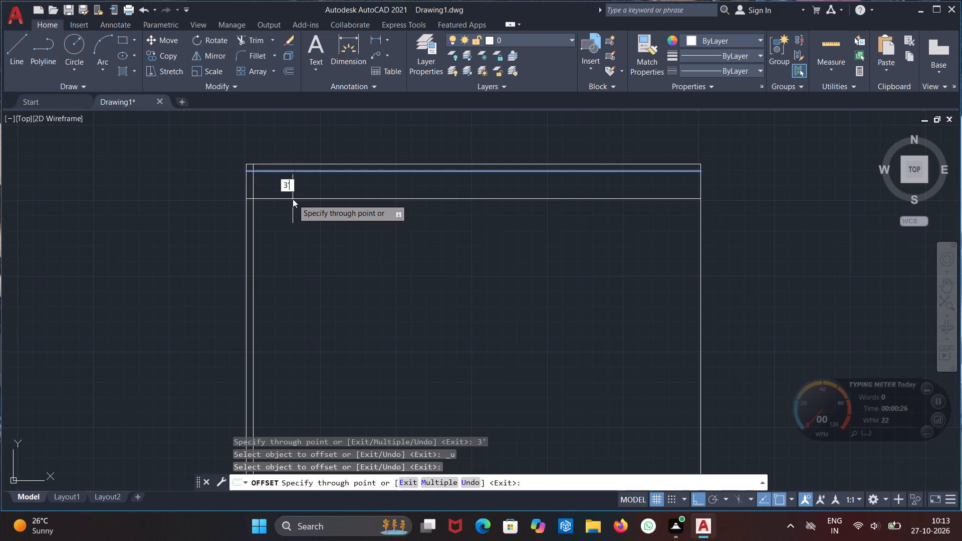
text(5.5")
key(Return)
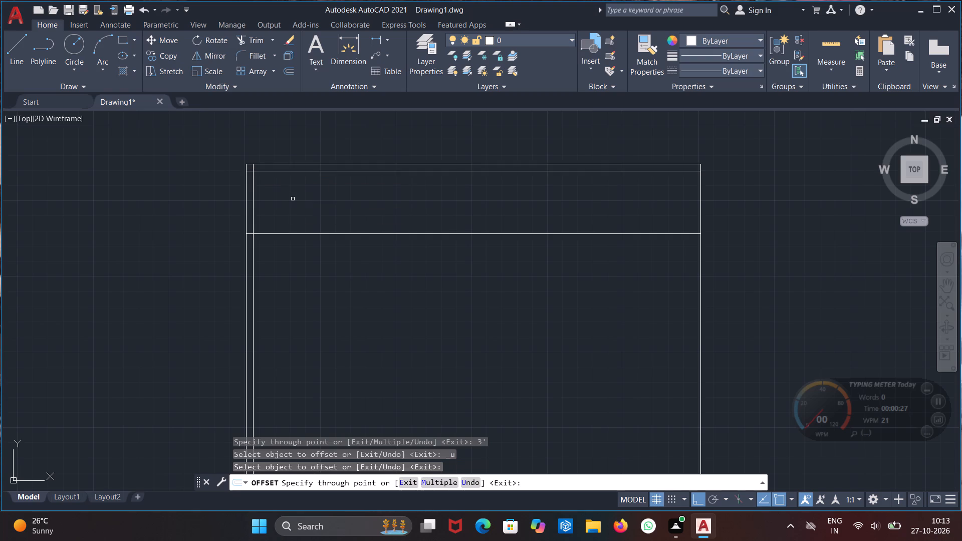
Offset the horizontal line below the top wall 9" downward to give that cross wall its thickness.
click(268, 234)
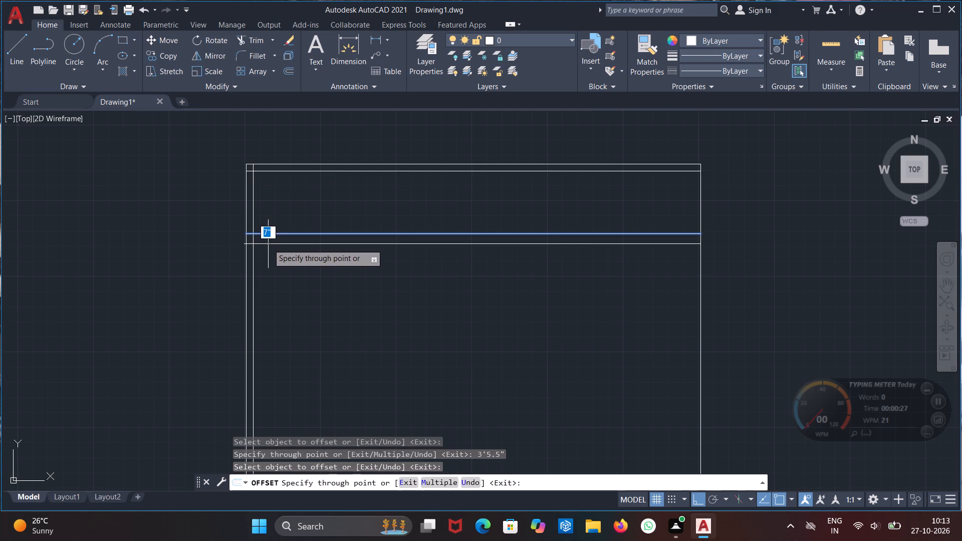
text(9")
key(Return)
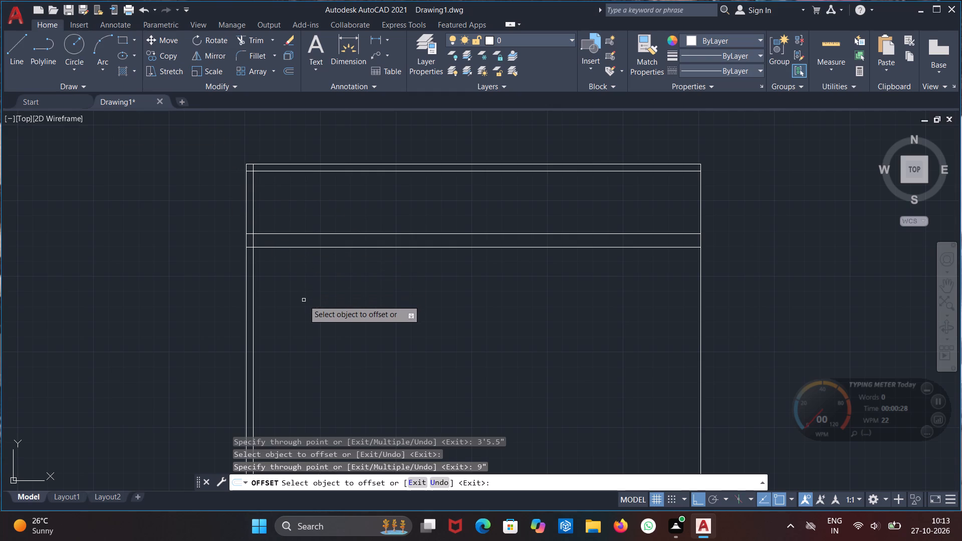
Offset the left wall's inner line 11'9" to the right, into the plan.
middle_drag(303, 302, 292, 228)
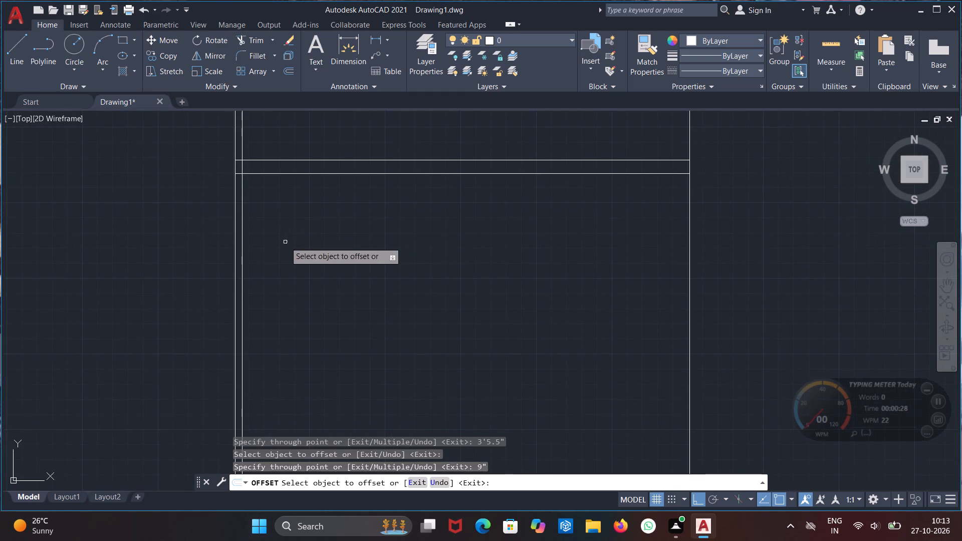
drag(243, 289, 250, 292)
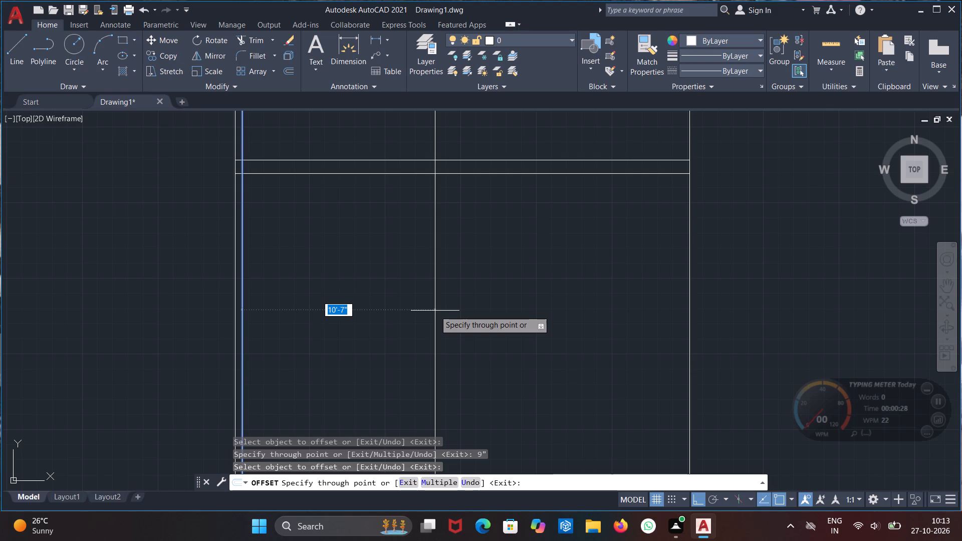
text(11')
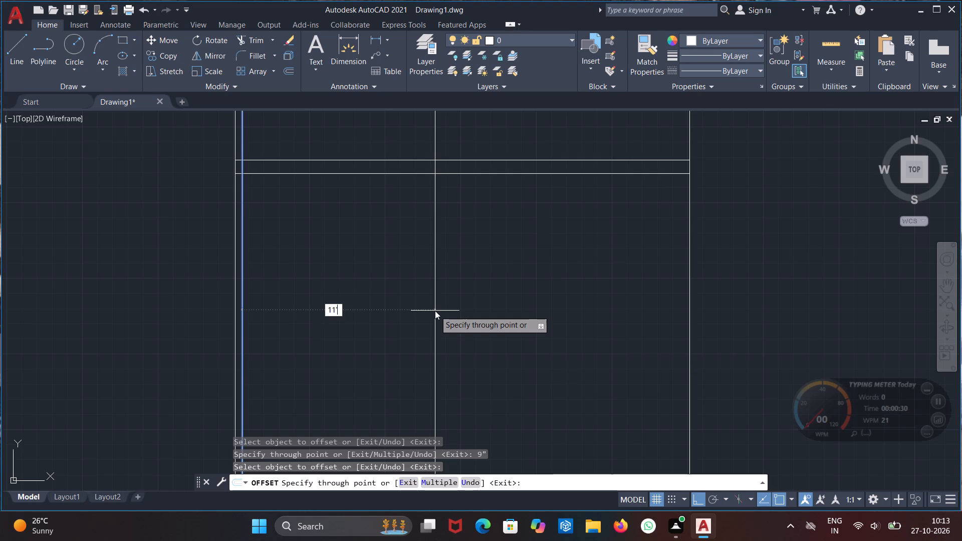
key(9)
key(shift+quotedbl)
key(Return)
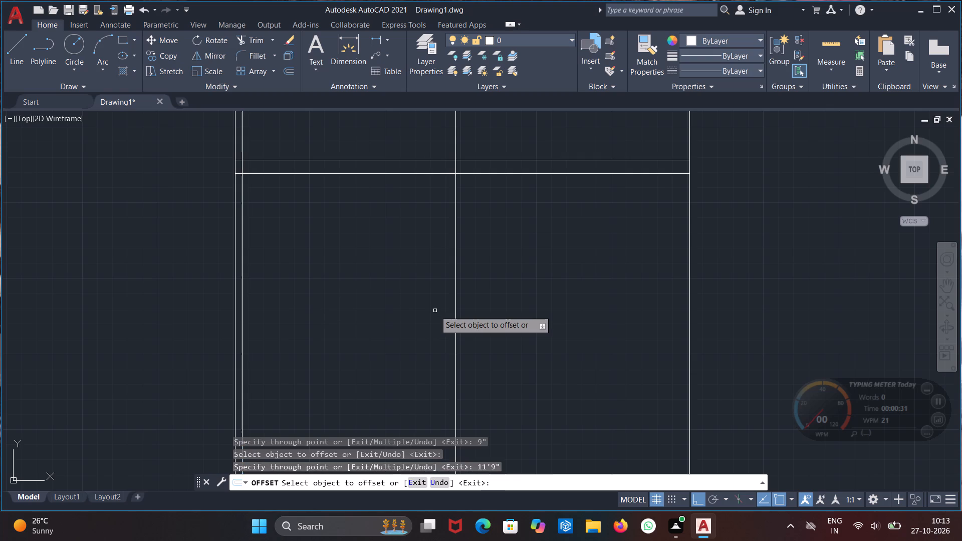
Offset the central vertical line 4.5" to the right to form the partition wall's thickness.
click(457, 300)
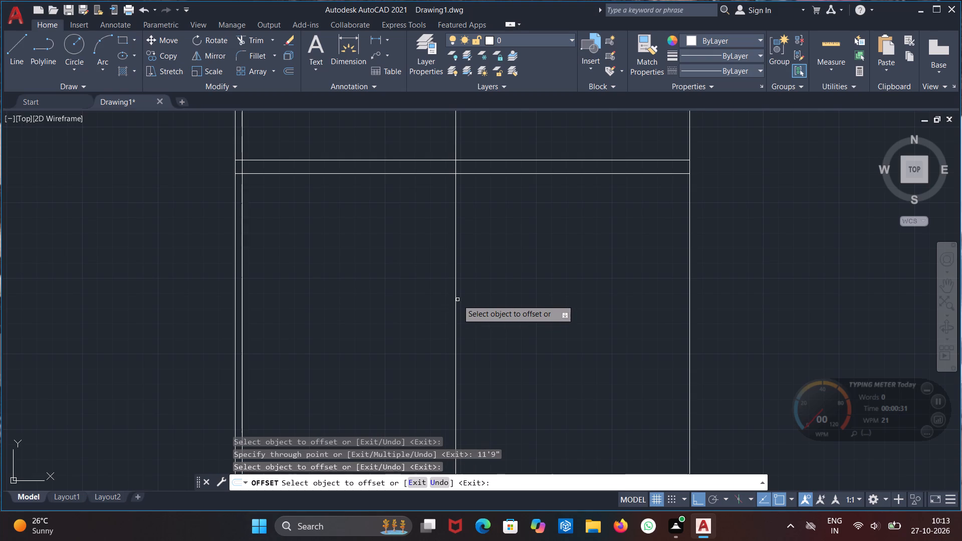
click(456, 302)
key(4)
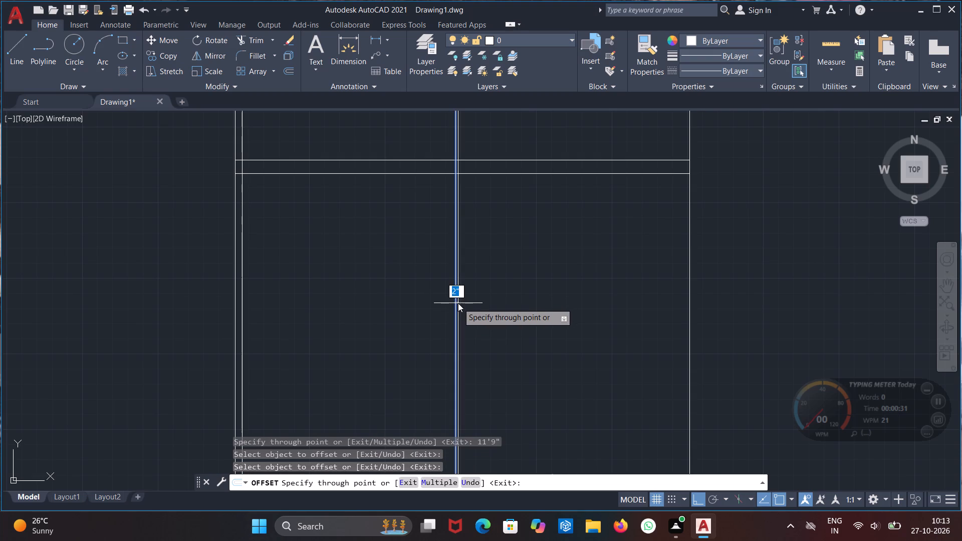
text(.5")
key(Return)
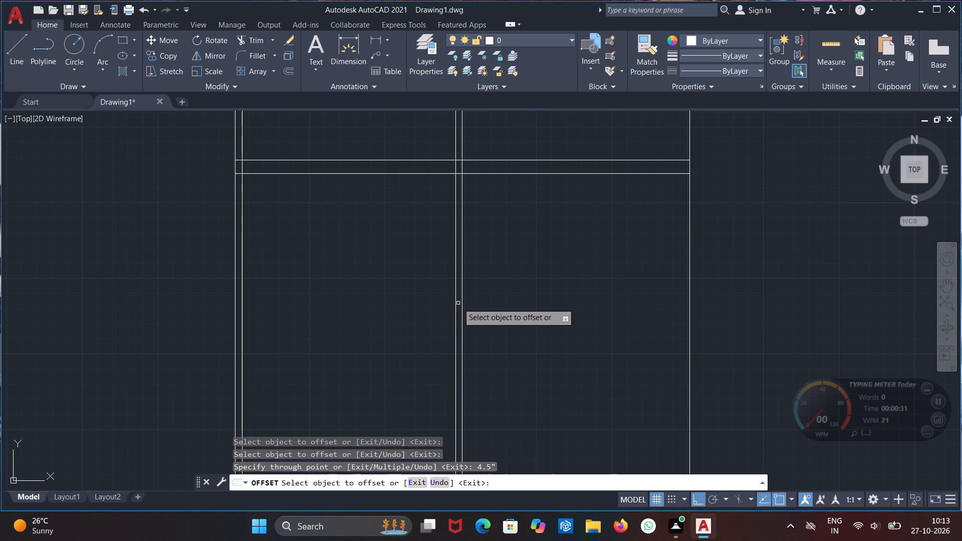
Offset the lower line of the 9" horizontal wall 13'9" downward.
scroll(434, 322, down, 1)
middle_drag(416, 347, 405, 309)
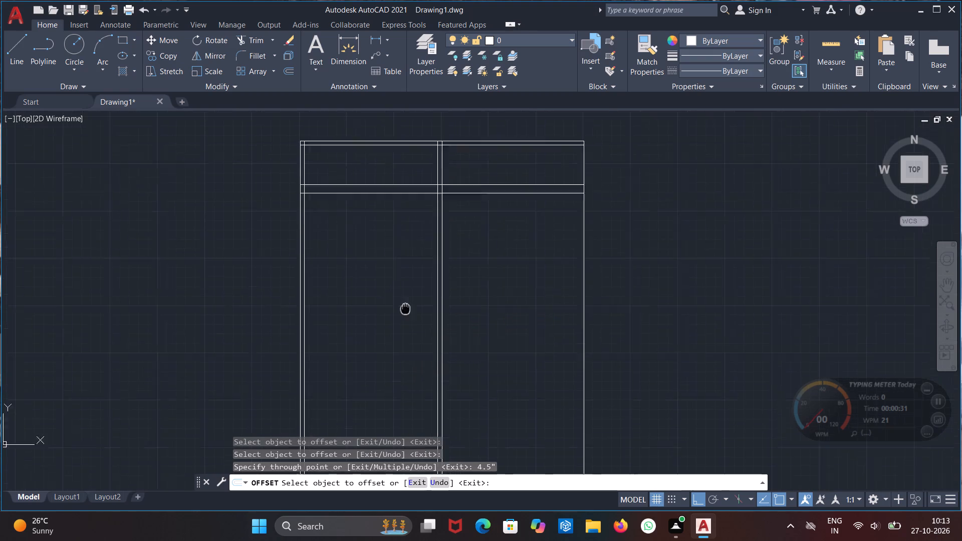
middle_drag(405, 309, 410, 277)
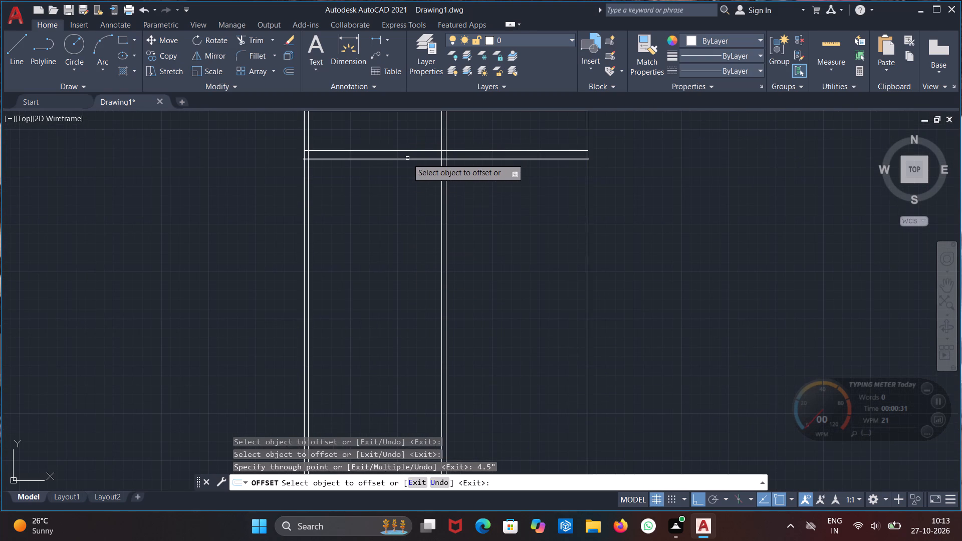
click(407, 158)
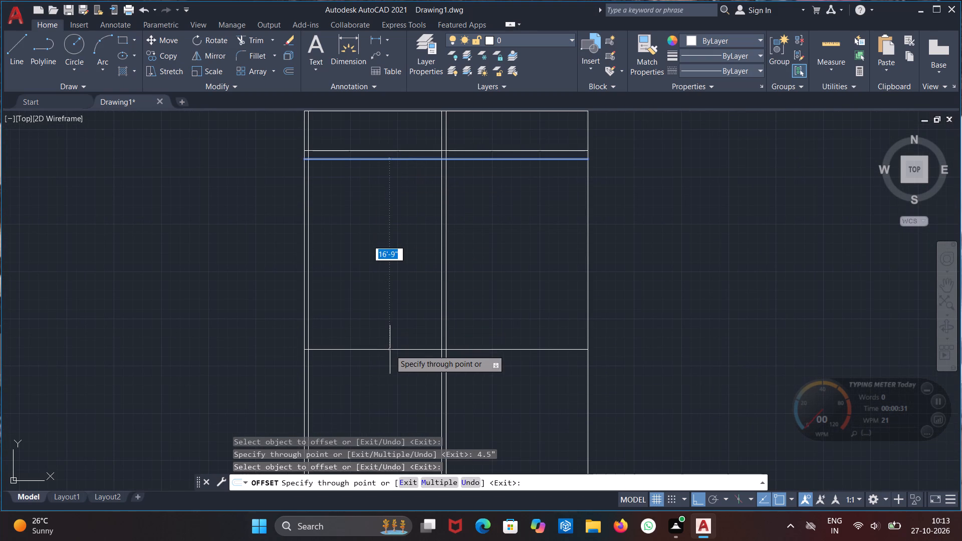
text(13)
text('9")
key(Return)
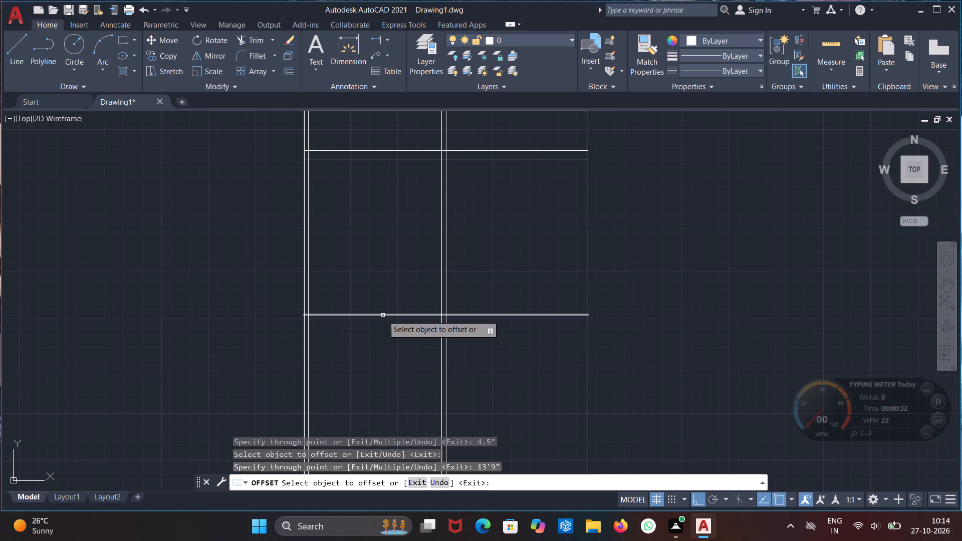
Offset the lowest interior horizontal line 4.5" downward to form a second cross wall.
scroll(383, 318, down, 1)
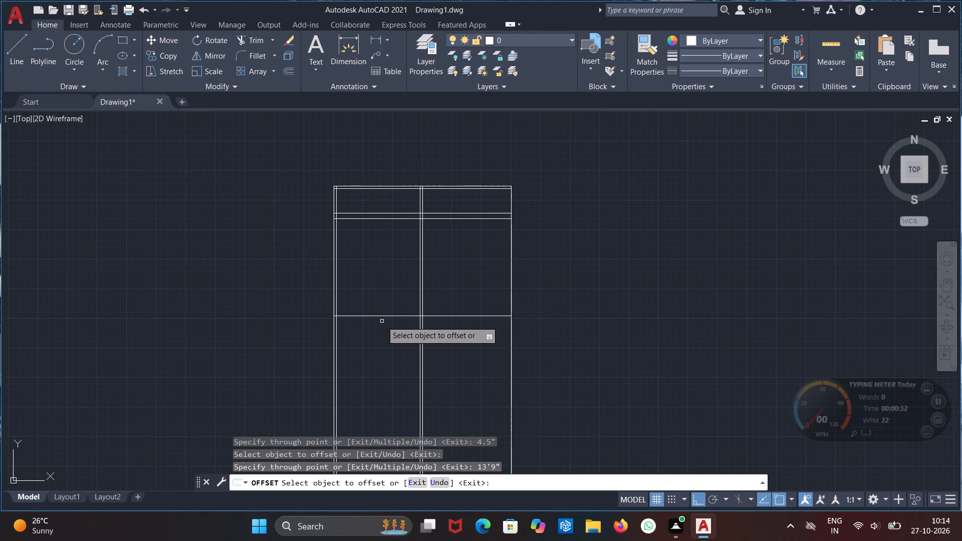
scroll(382, 321, up, 1)
click(405, 313)
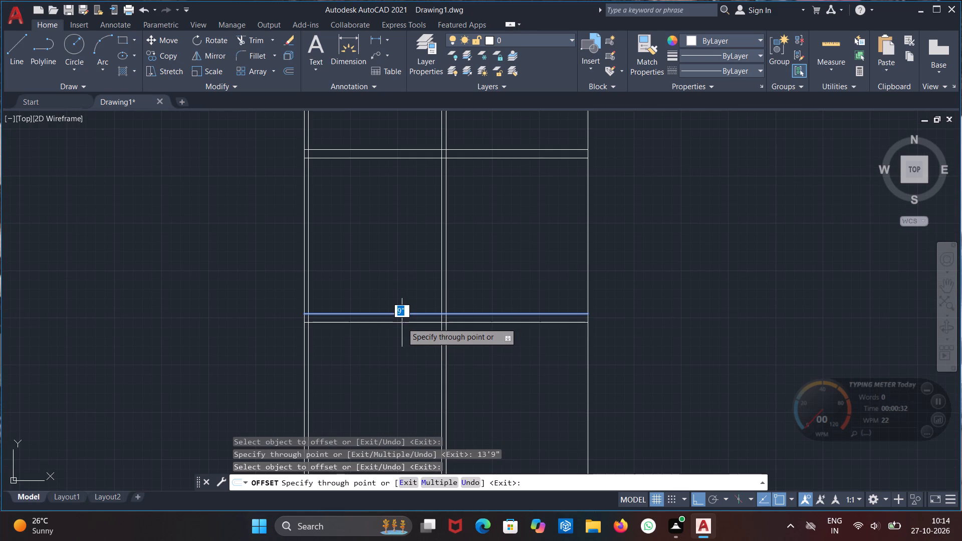
text(4.5")
key(Return)
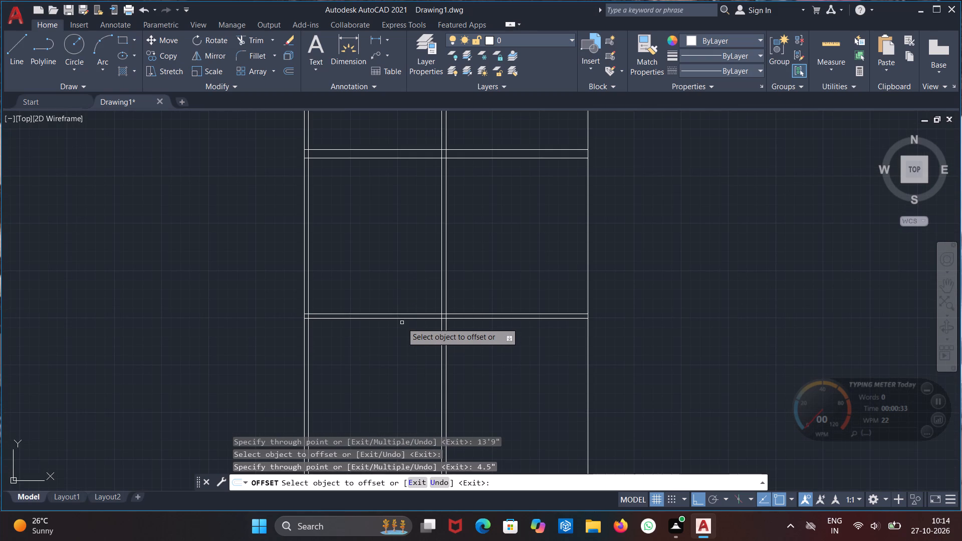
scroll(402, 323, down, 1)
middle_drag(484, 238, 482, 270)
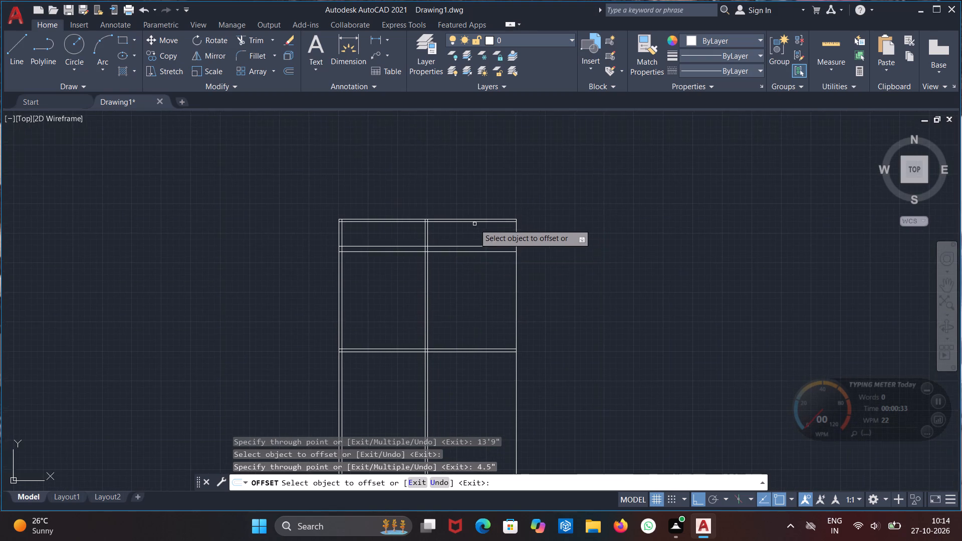
Offset the outline's top line 9" downward, into the plan, to form the thicker upper wall on the right-hand side.
scroll(465, 226, up, 3)
scroll(465, 226, down, 1)
middle_drag(465, 226, 565, 220)
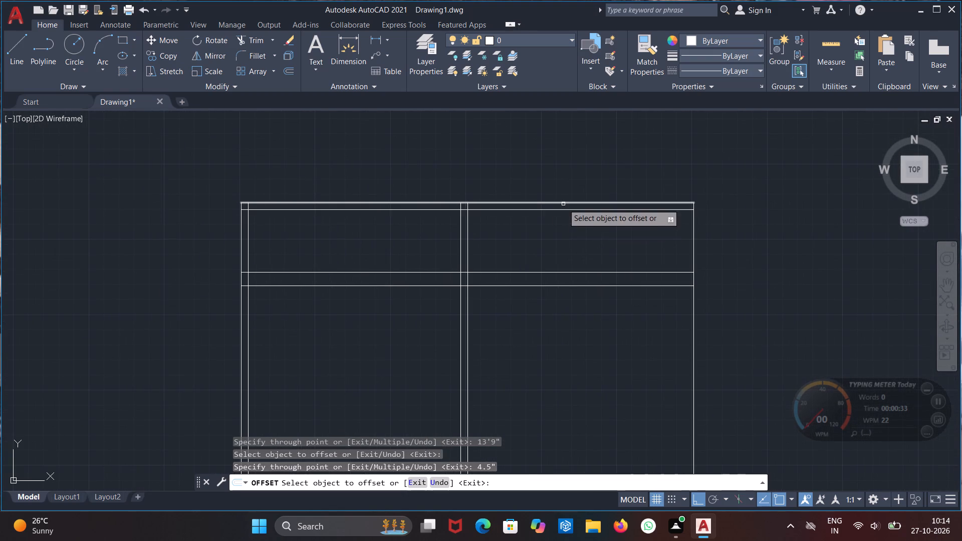
click(563, 204)
text(9")
key(Return)
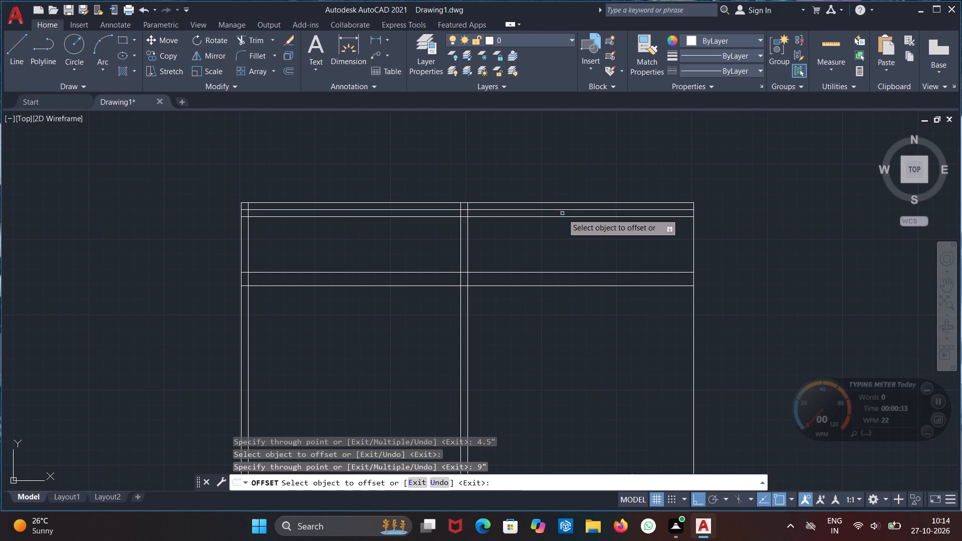
click(562, 217)
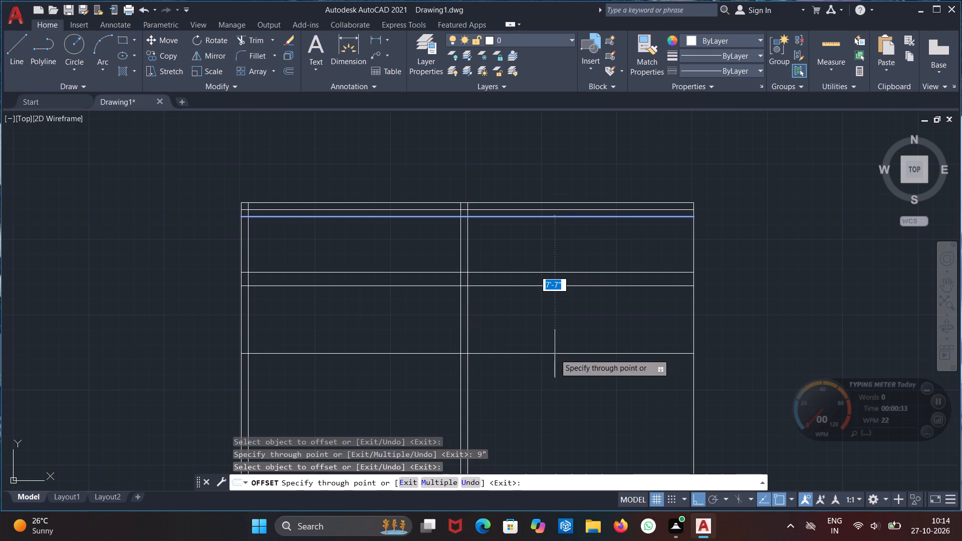
key(Escape)
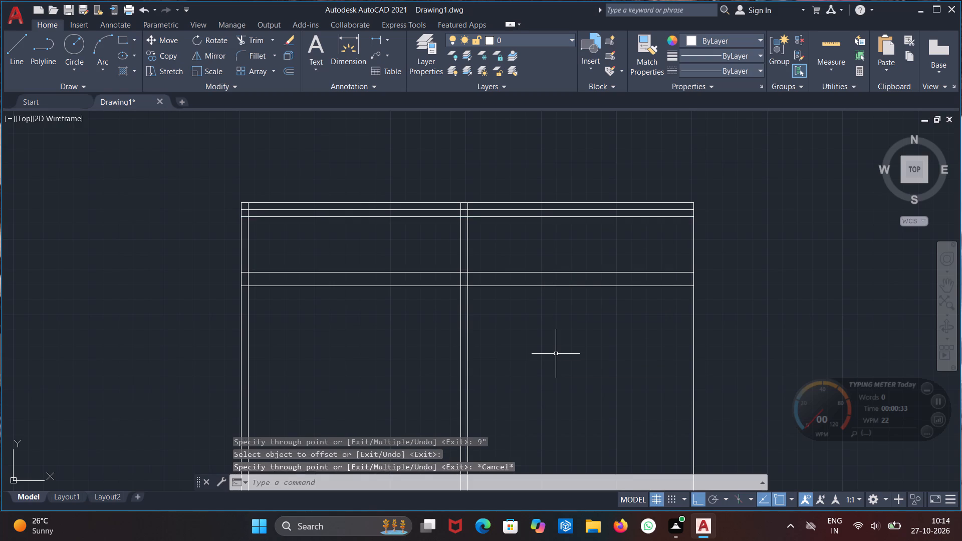
Offset the upper segment of the outline's right side 9" inward.
text(of)
key(Return)
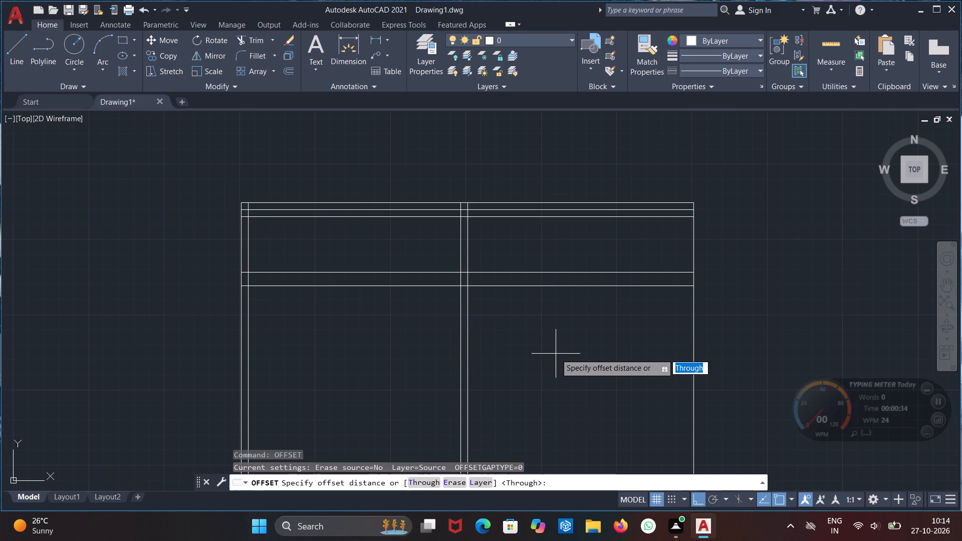
key(Return)
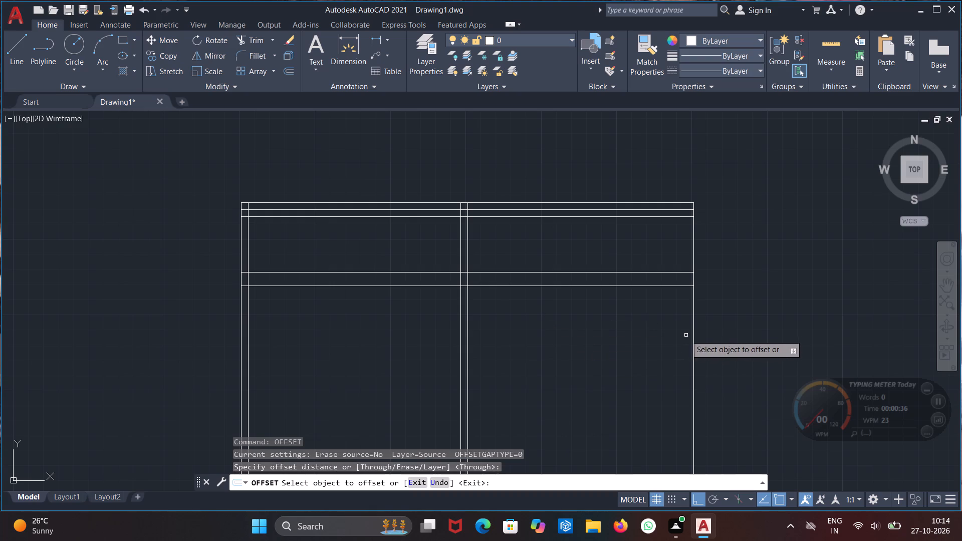
click(694, 329)
text(9")
key(Return)
scroll(685, 333, down, 1)
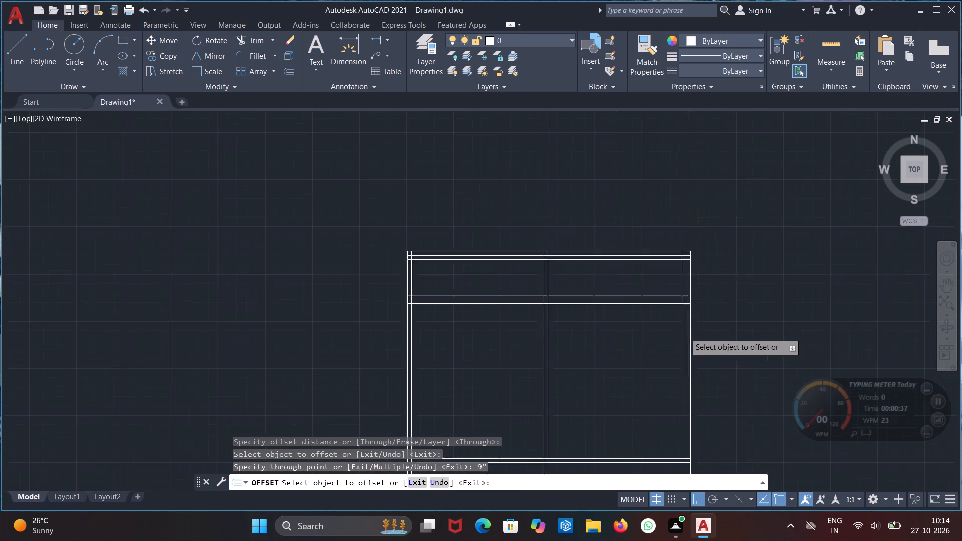
scroll(685, 333, down, 1)
middle_drag(667, 393, 633, 344)
scroll(656, 330, up, 2)
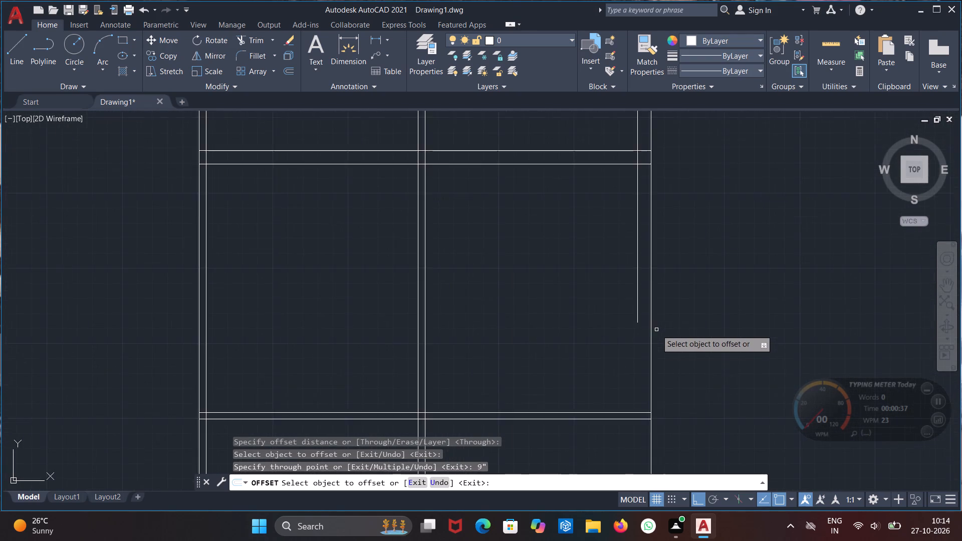
scroll(656, 330, down, 1)
scroll(661, 309, up, 1)
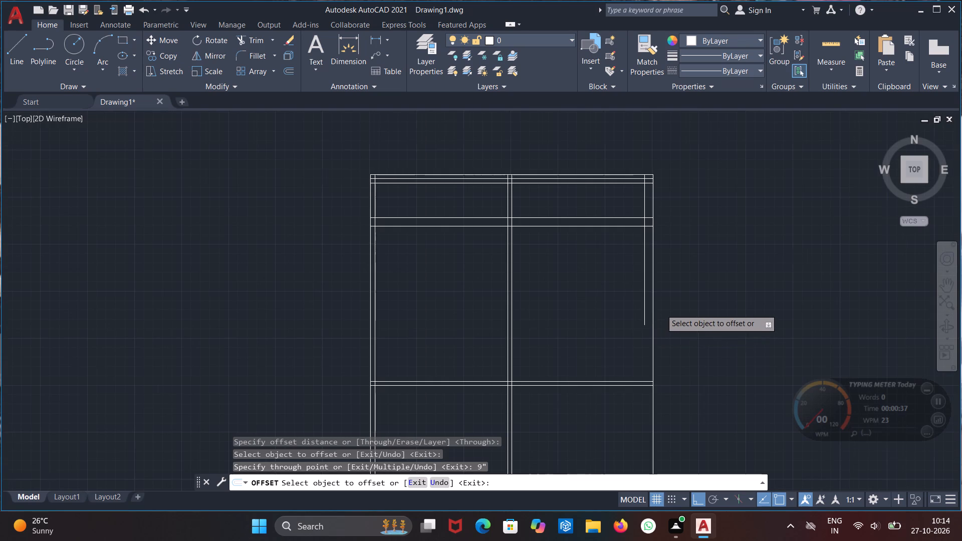
scroll(661, 309, up, 1)
scroll(661, 309, down, 2)
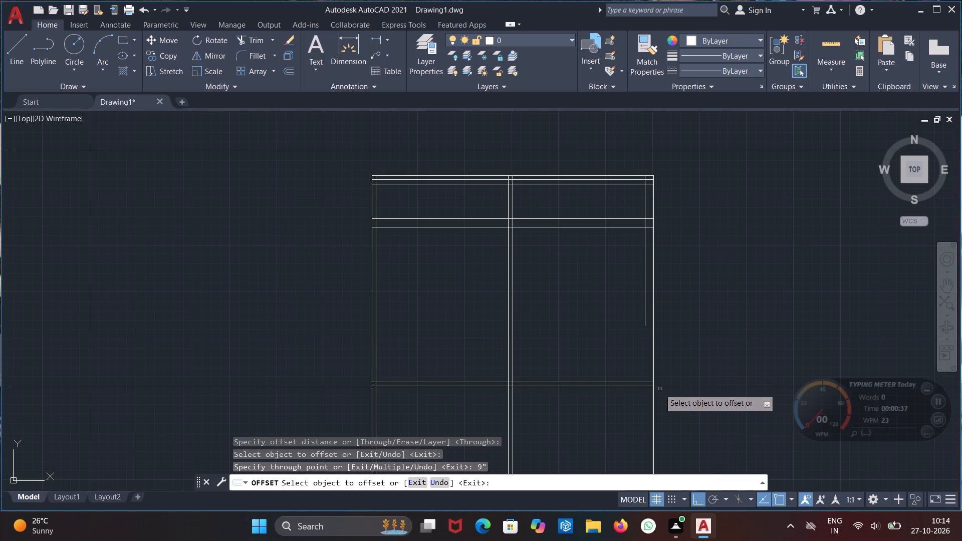
middle_drag(673, 431, 648, 282)
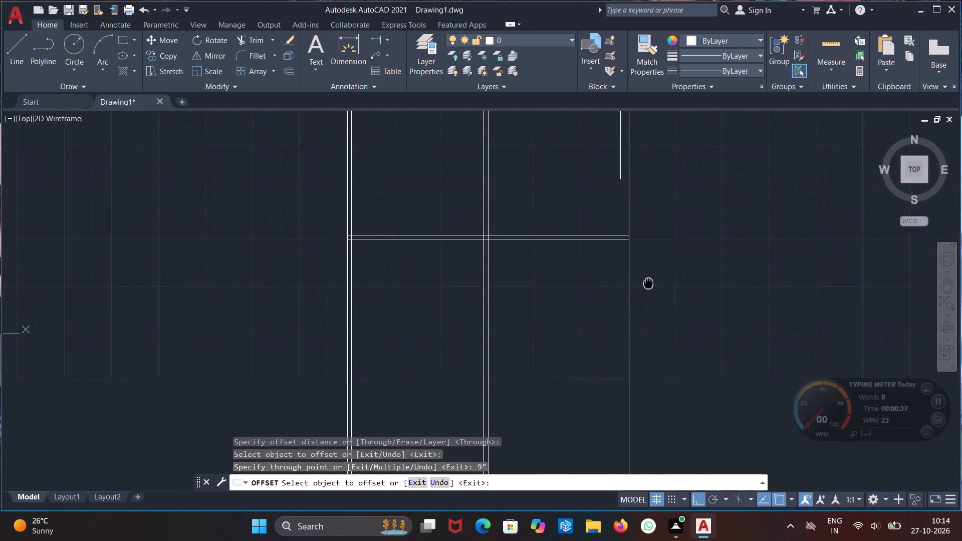
middle_drag(648, 282, 641, 219)
key(Escape)
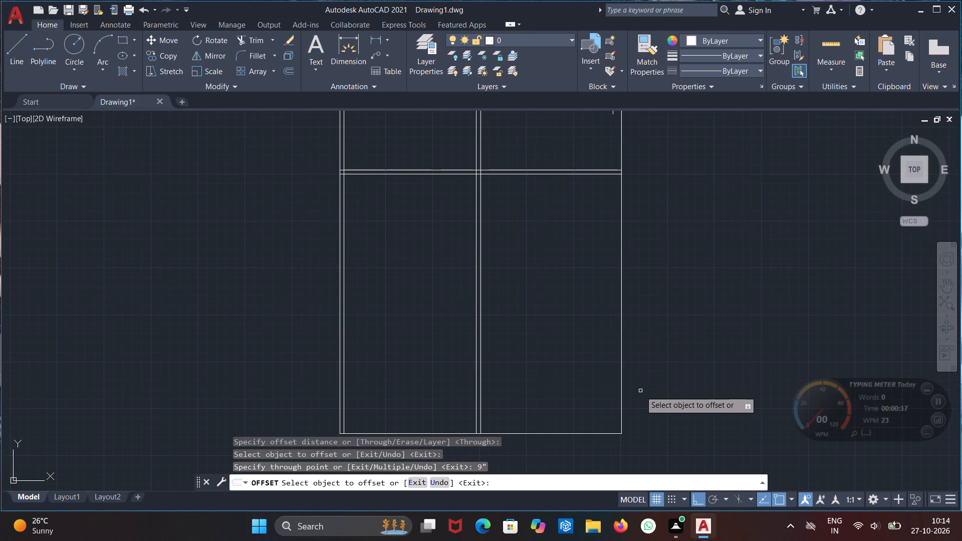
Draw one continuous line along the outline's right side, from its bottom-right corner to its top-right corner.
key(l)
key(Return)
drag(623, 434, 623, 426)
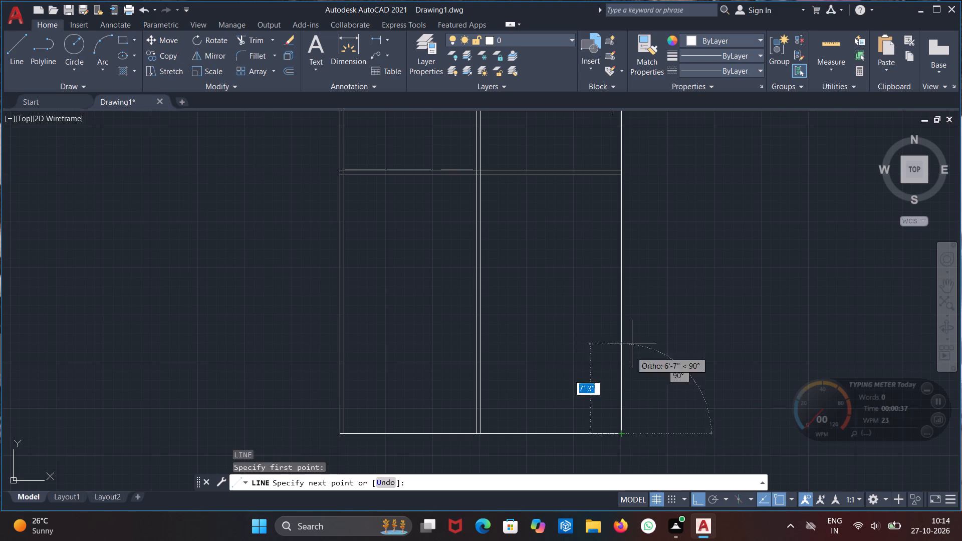
middle_drag(652, 243, 642, 511)
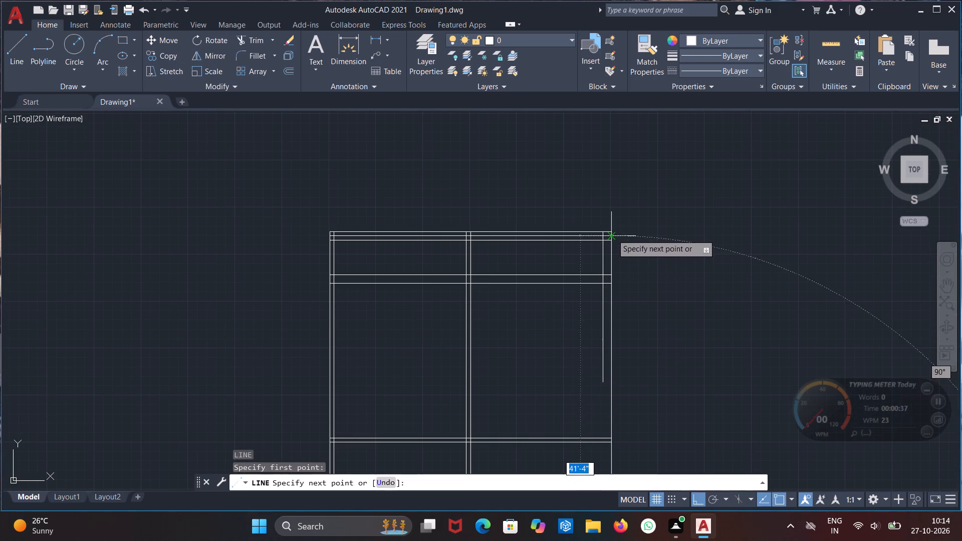
click(612, 230)
key(Escape)
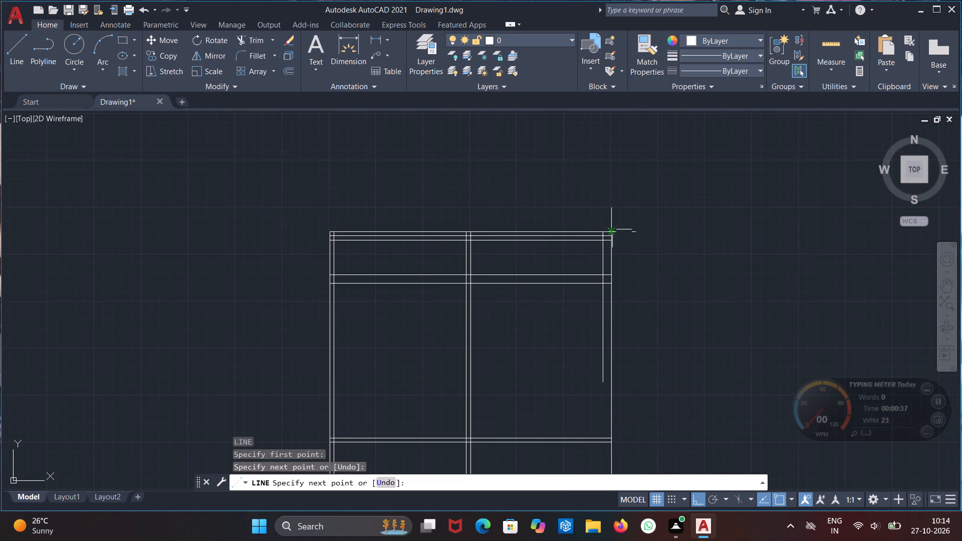
Offset the full-length line on the outline's right side 9" inward to form the right wall.
middle_drag(612, 435, 622, 317)
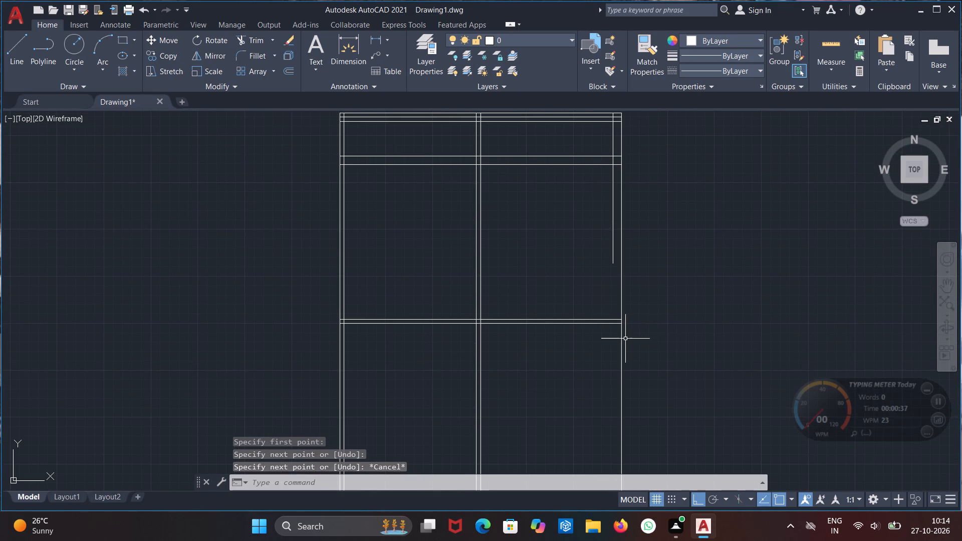
text(of)
key(Return)
key(Return)
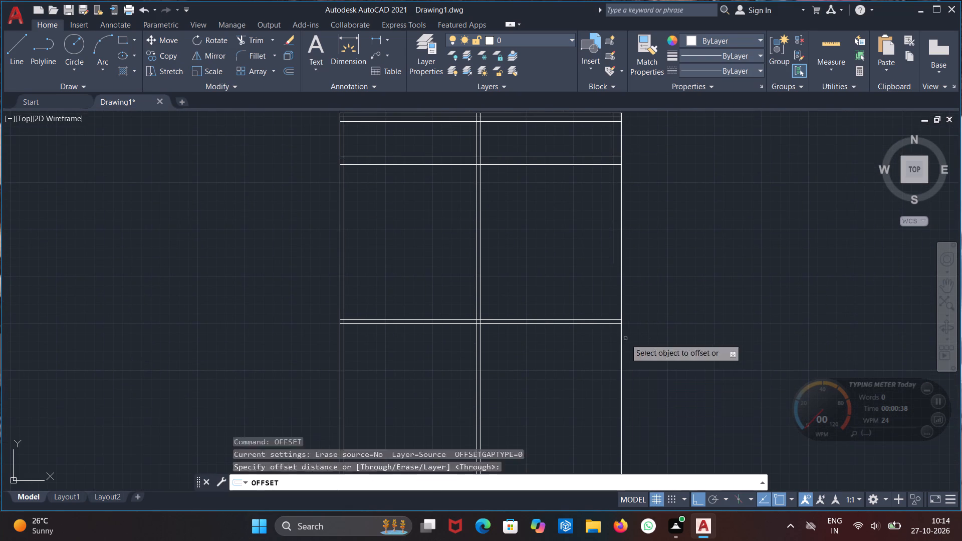
click(623, 277)
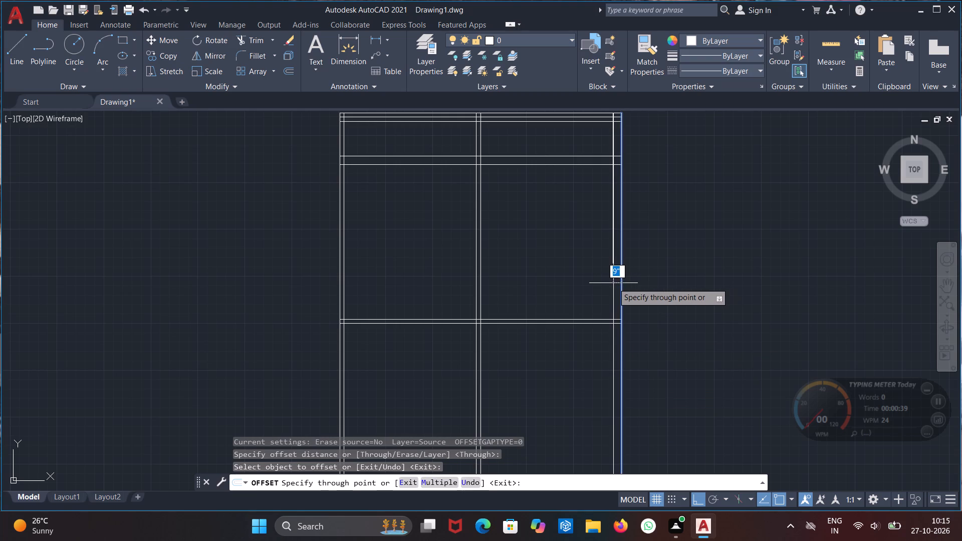
text(9")
key(Return)
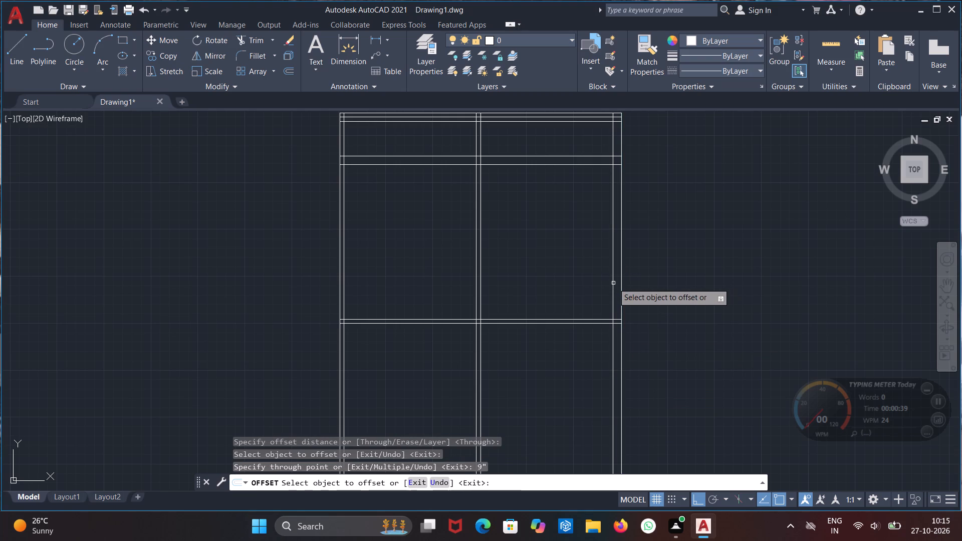
middle_drag(548, 257, 417, 346)
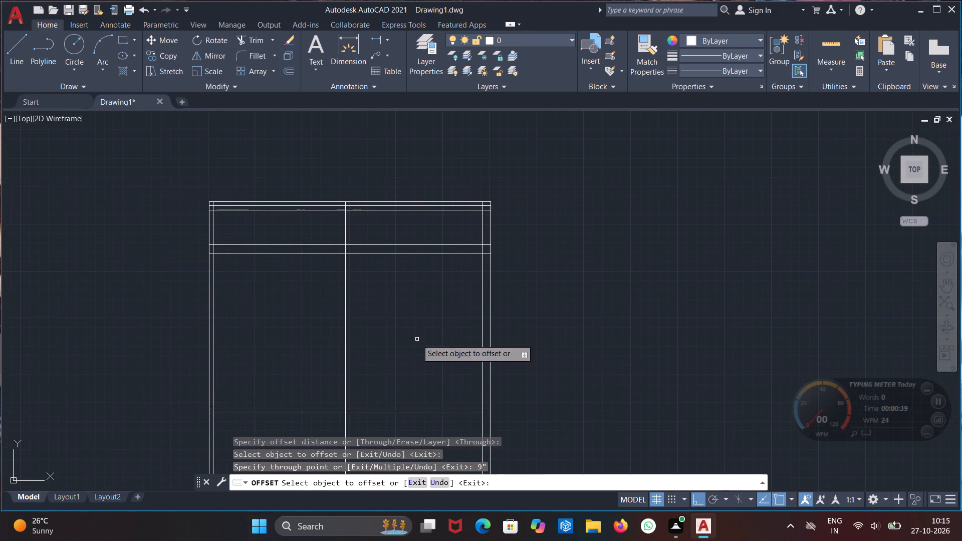
key(Escape)
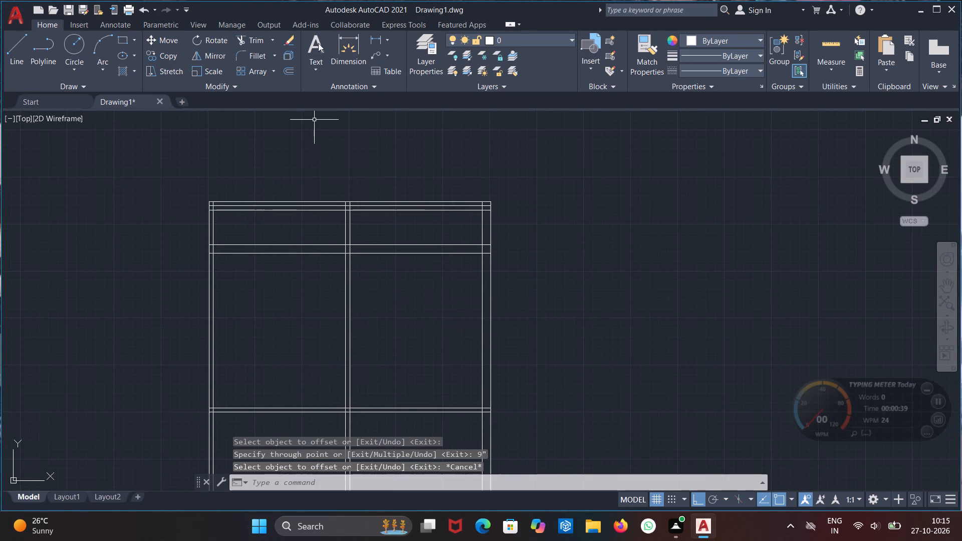
Check the clear width between the right wall's inner line and the central partition with the Dimension tool.
click(347, 48)
scroll(475, 279, down, 1)
middle_drag(442, 318, 496, 322)
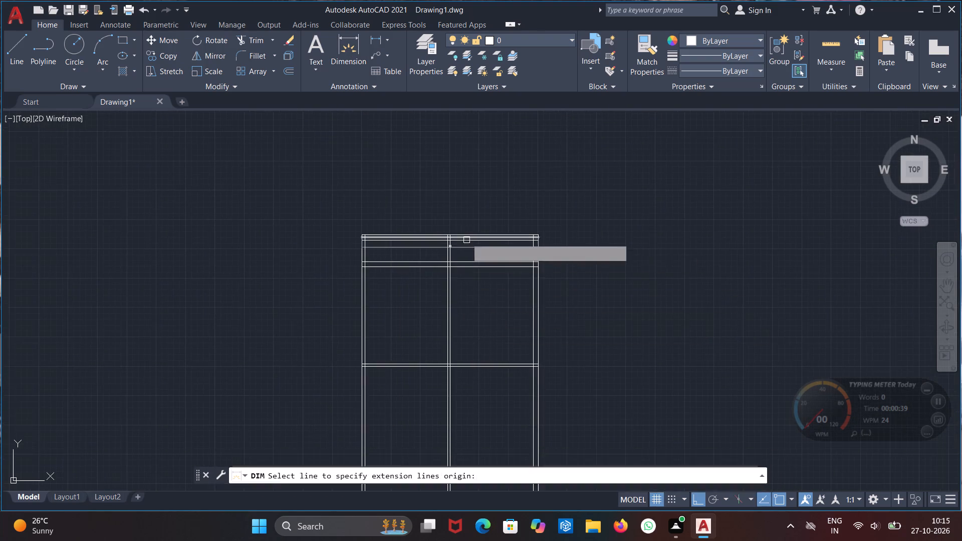
scroll(466, 236, up, 3)
middle_drag(488, 270, 457, 199)
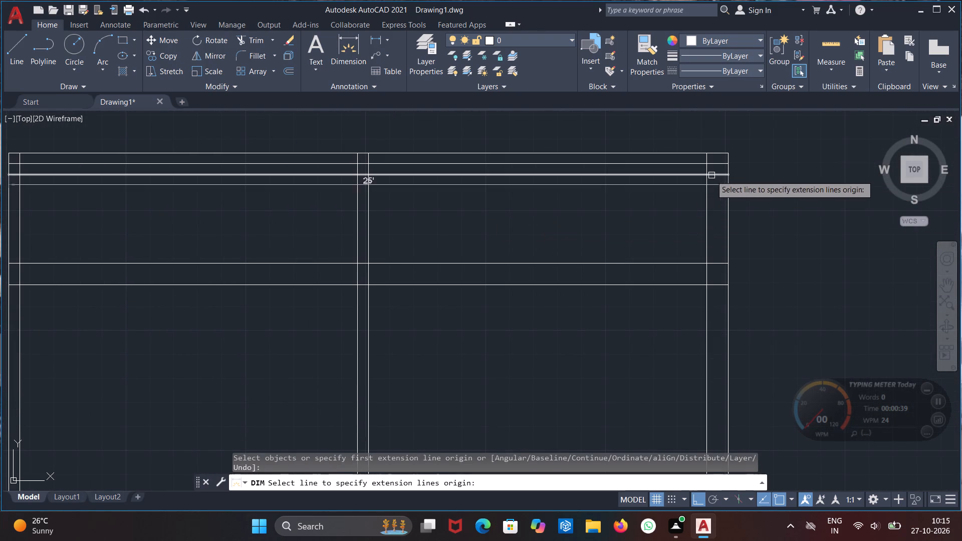
click(705, 175)
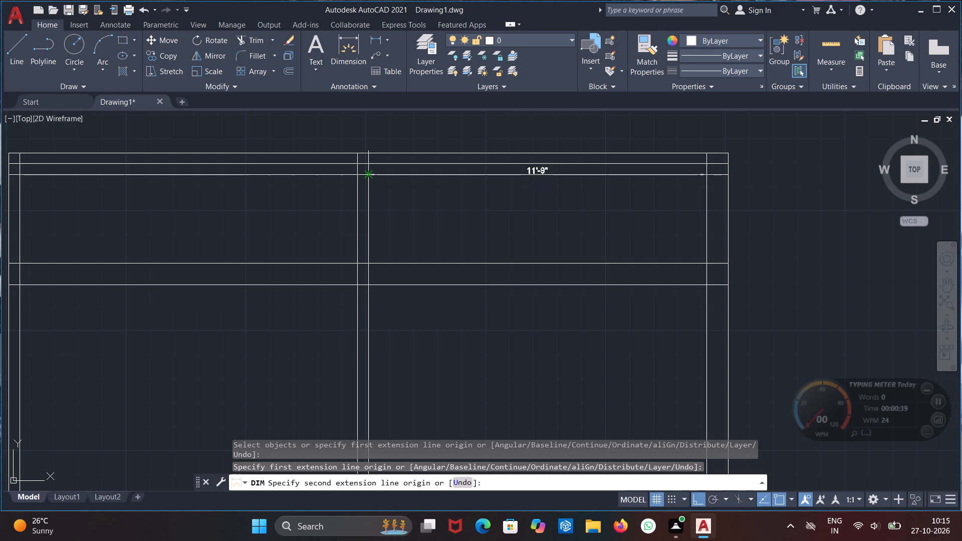
key(Escape)
Offset the 9" upper wall's lower line 13'4" downward.
scroll(414, 200, down, 2)
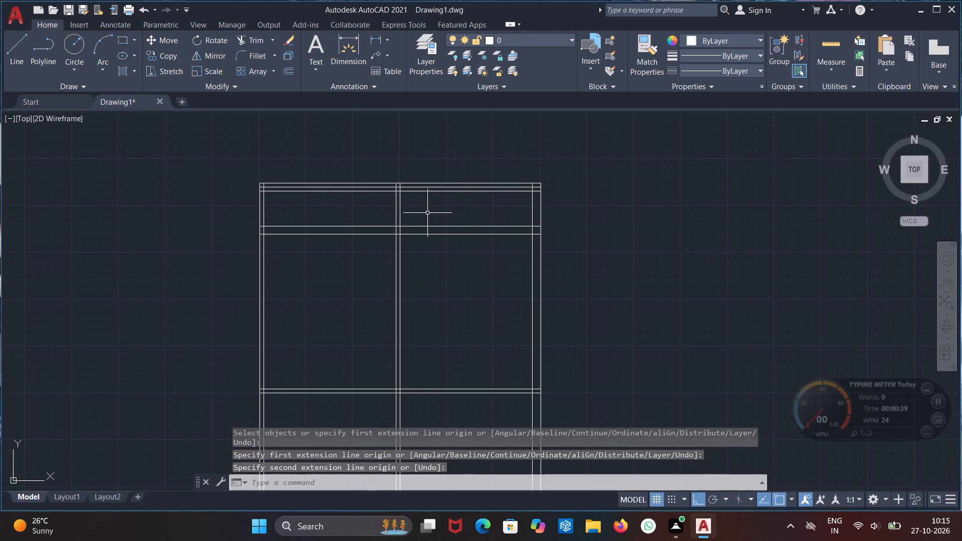
text(of)
key(Return)
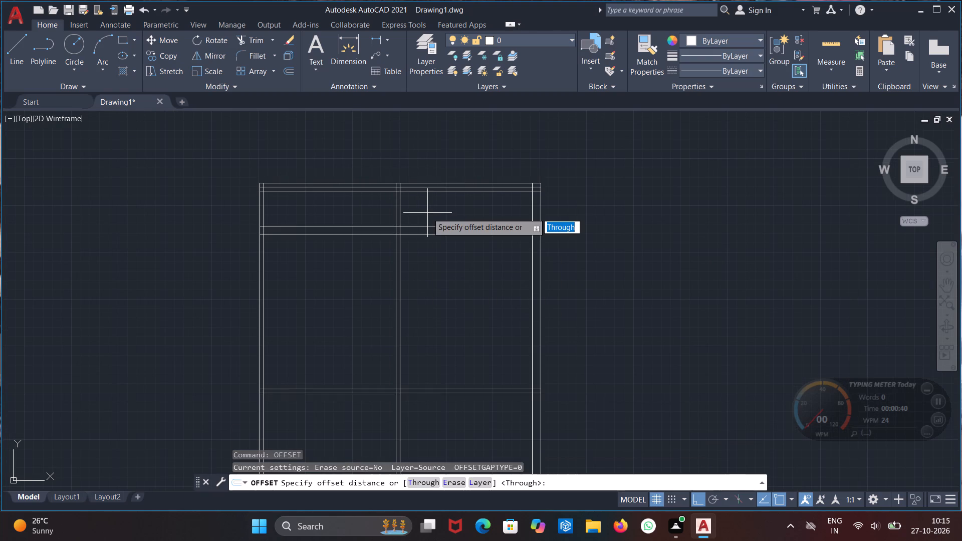
key(Return)
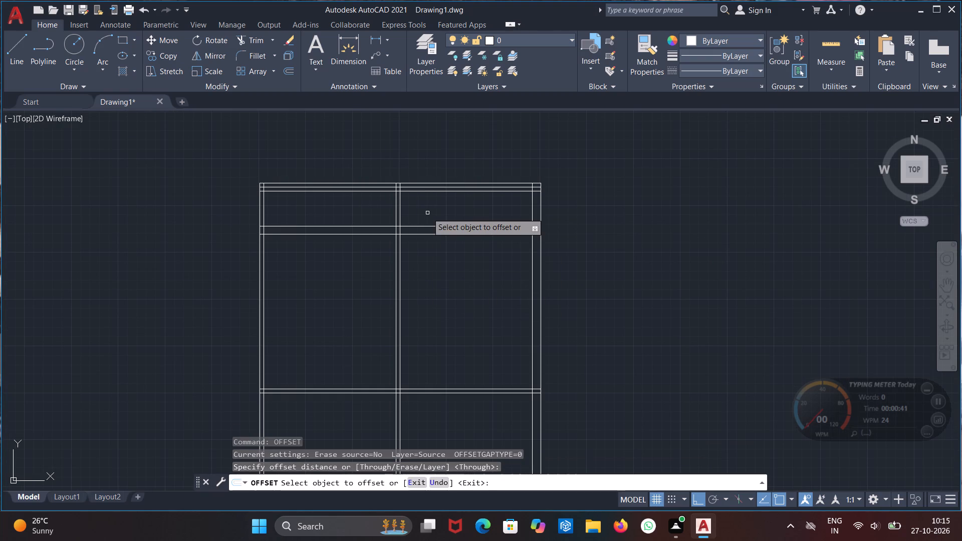
click(430, 191)
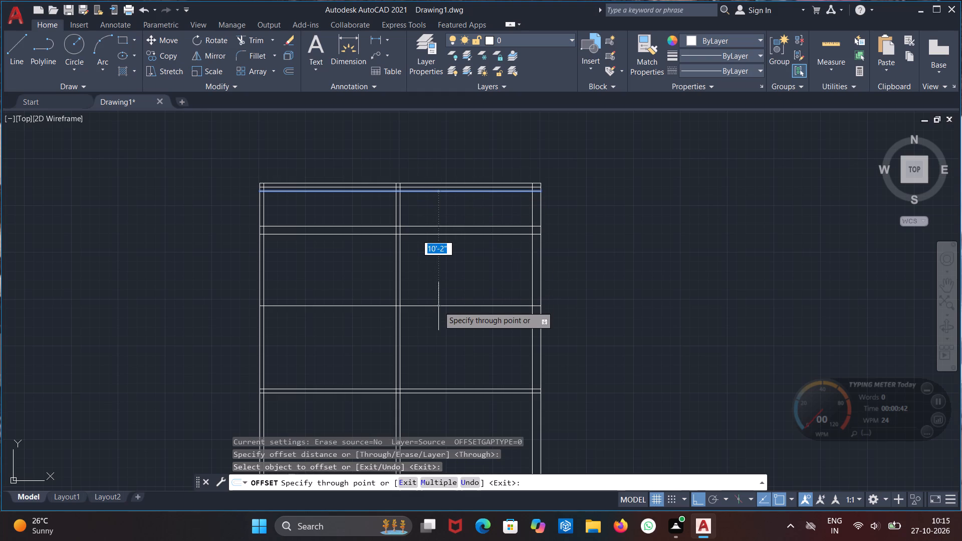
text(13)
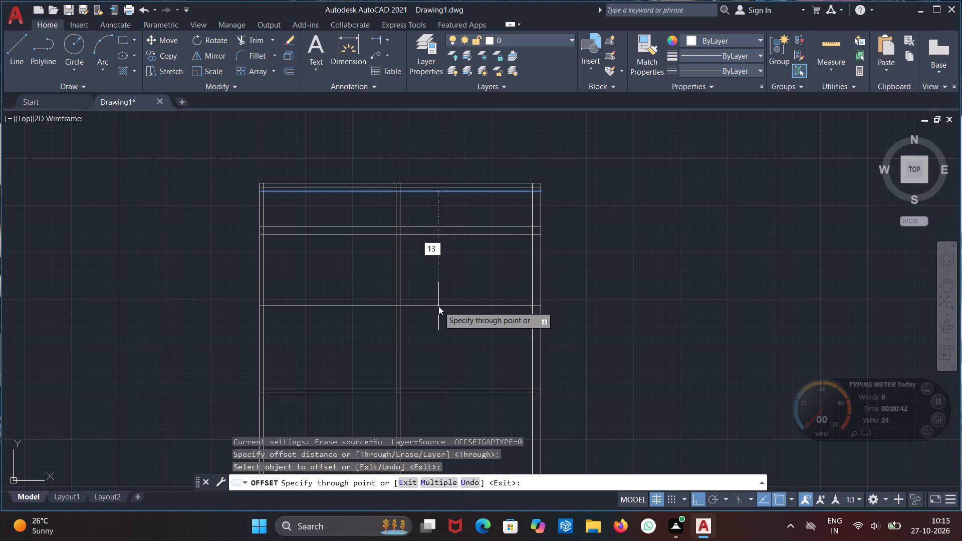
key(apostrophe)
text(4")
key(Return)
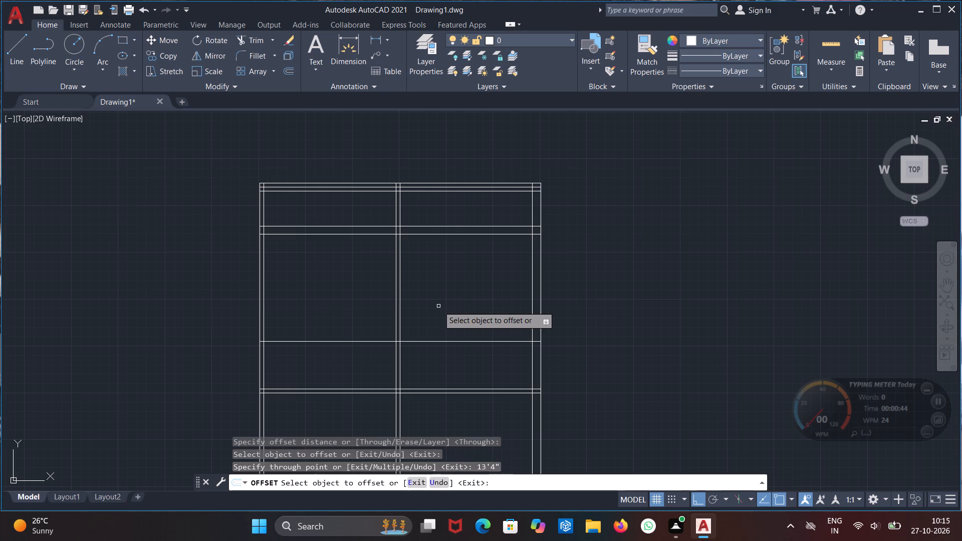
Offset the horizontal line 13'4" below the upper wall by 4.5" downward to form another cross wall.
click(442, 342)
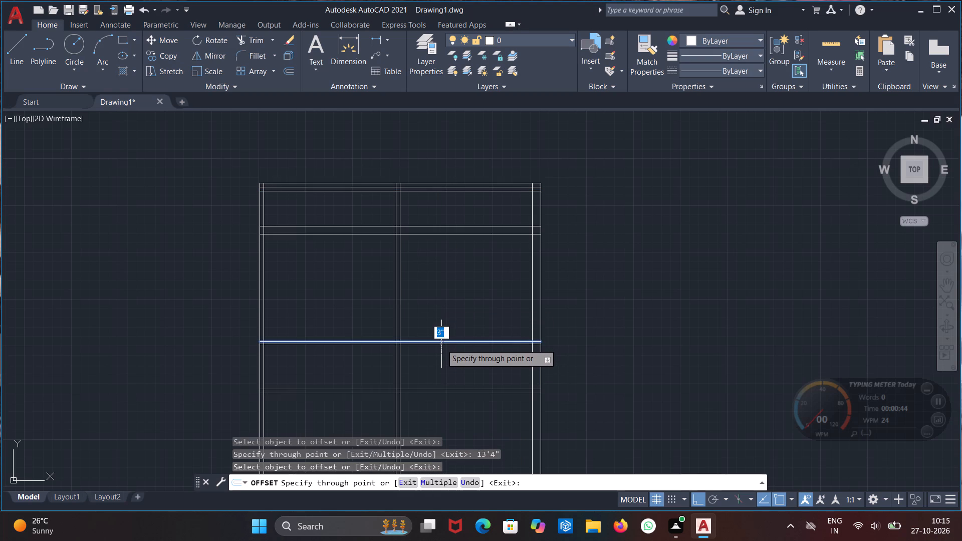
text(4.5")
key(Return)
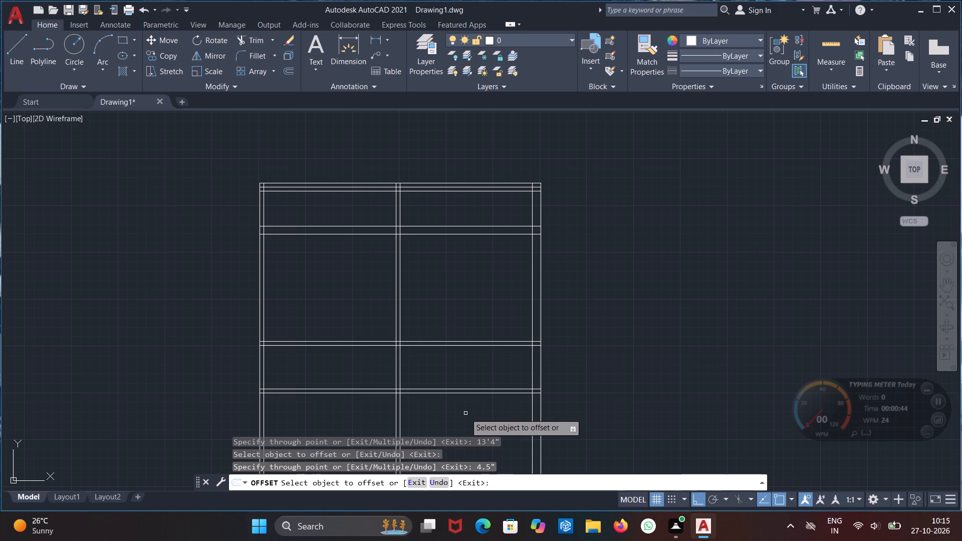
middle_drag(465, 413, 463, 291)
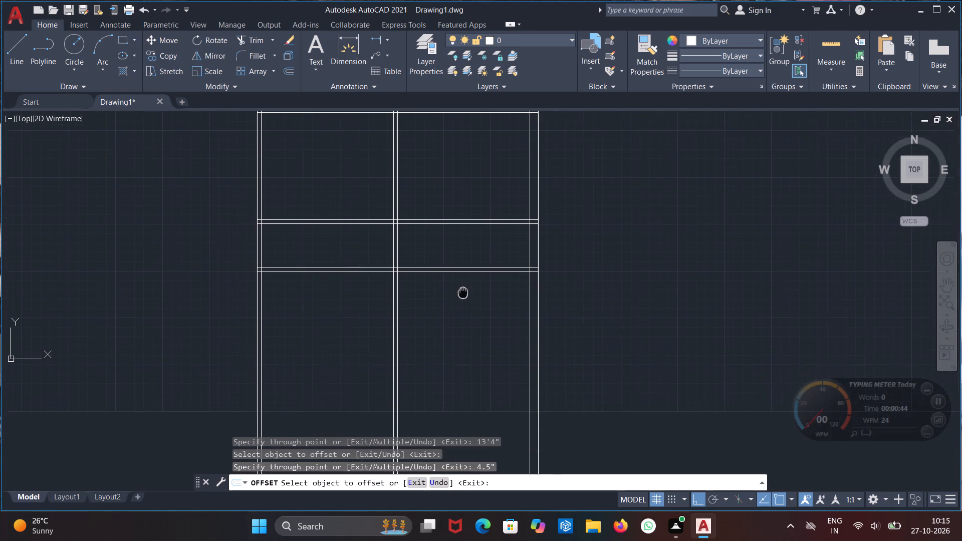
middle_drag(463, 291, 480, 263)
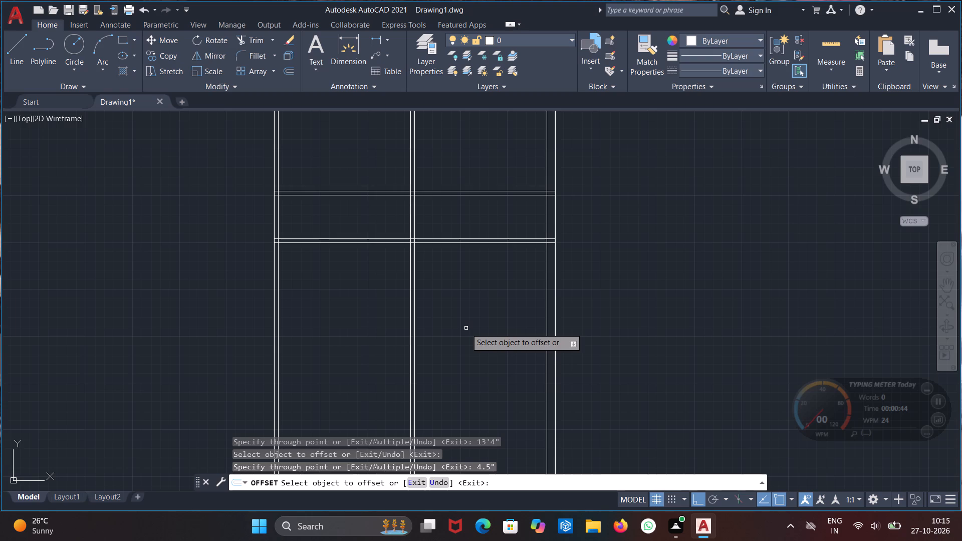
Undo the last 4.5" offset of the upper cross wall and leave the Offset command.
middle_drag(462, 359, 442, 324)
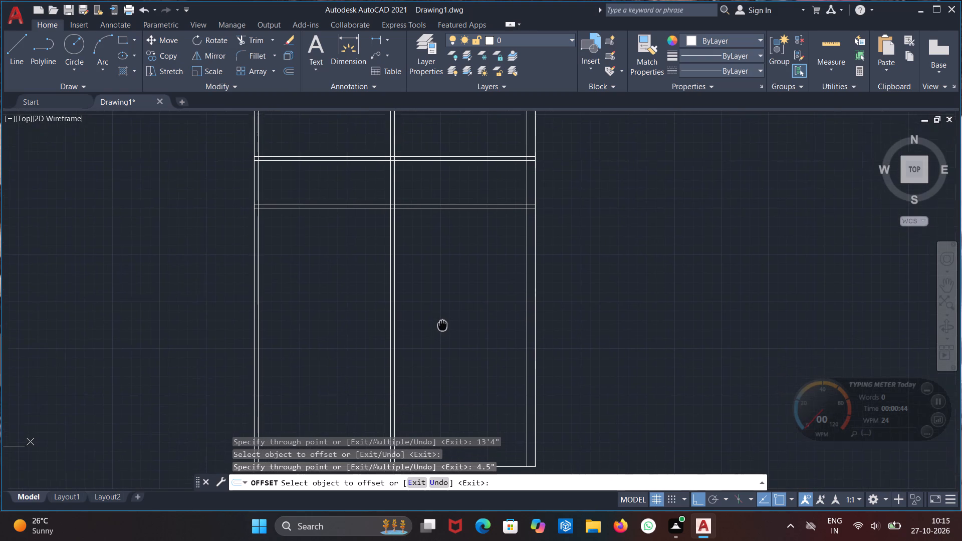
middle_drag(442, 324, 438, 337)
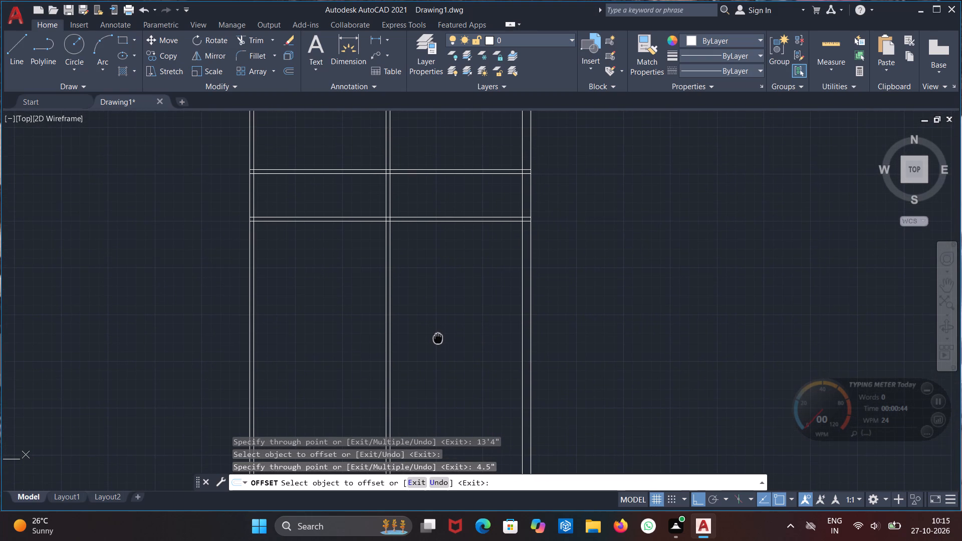
middle_drag(438, 337, 430, 339)
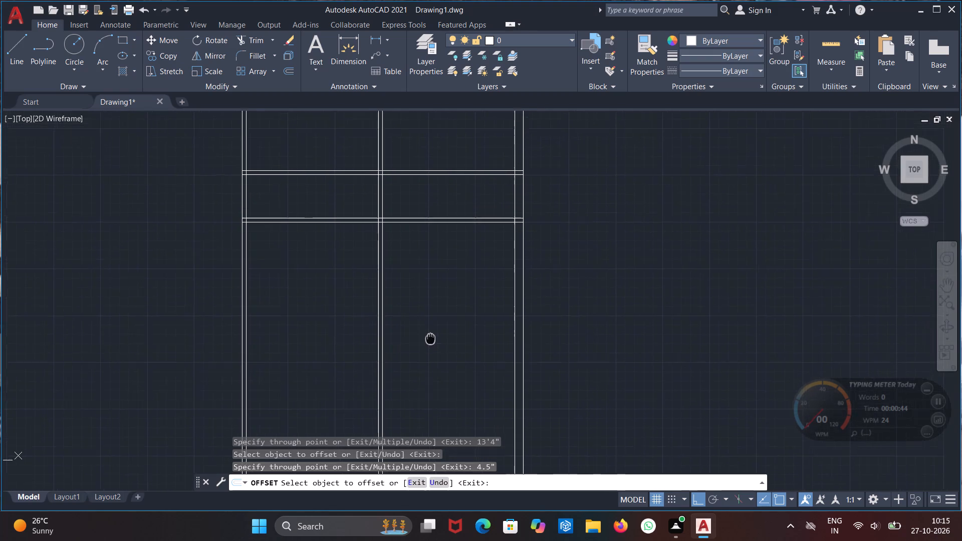
middle_drag(430, 339, 433, 320)
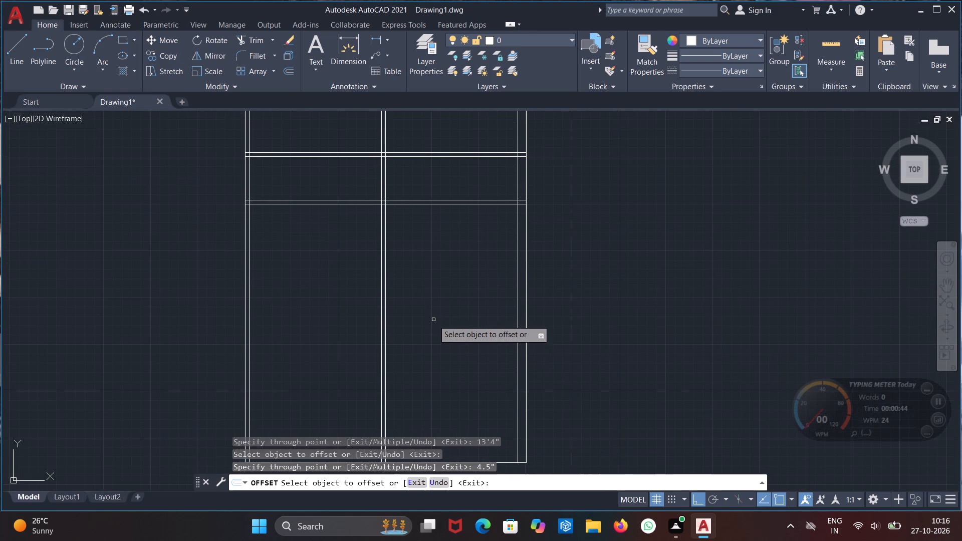
middle_drag(421, 416, 422, 328)
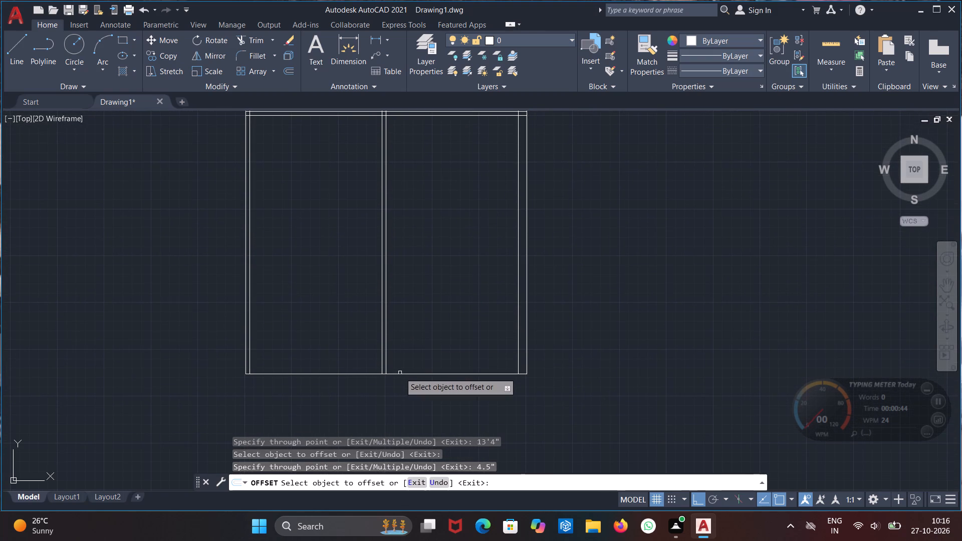
click(398, 375)
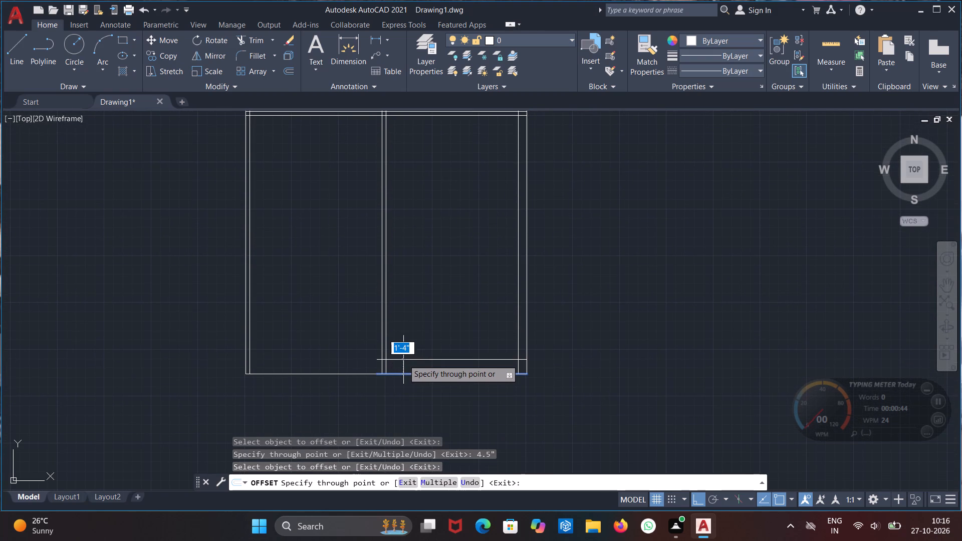
key(ctrl+z)
key(Escape)
Draw a full-length line along the outline's bottom edge from the left outer corner to the right outer corner.
key(l)
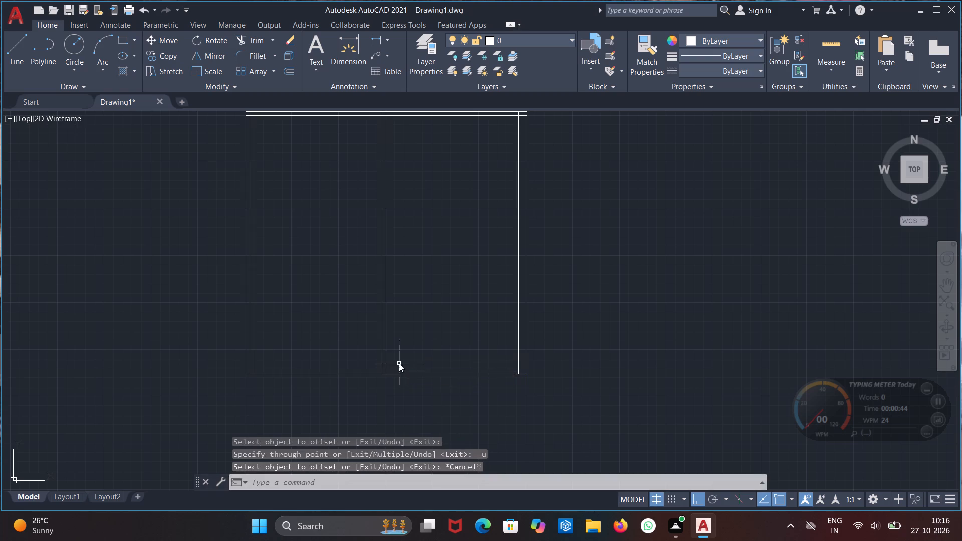
key(Return)
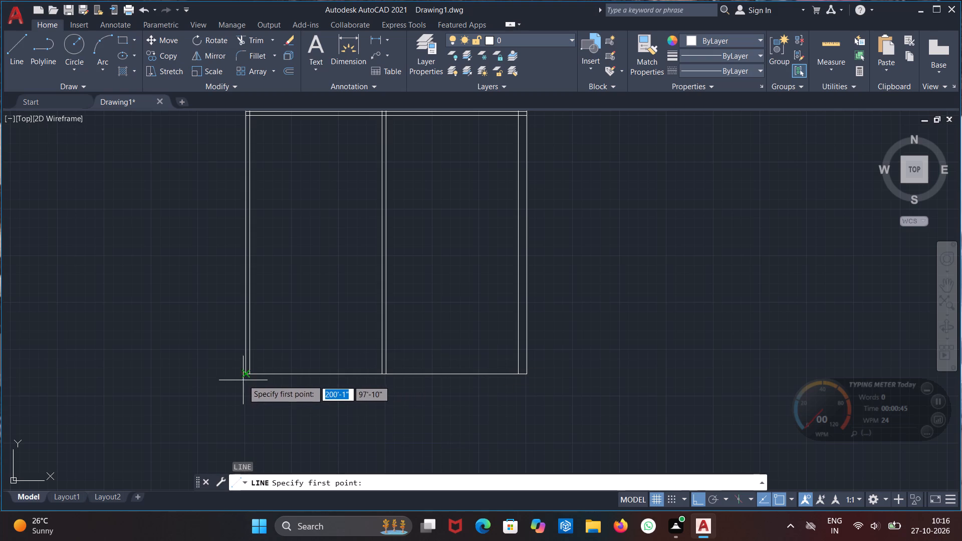
click(245, 376)
click(522, 374)
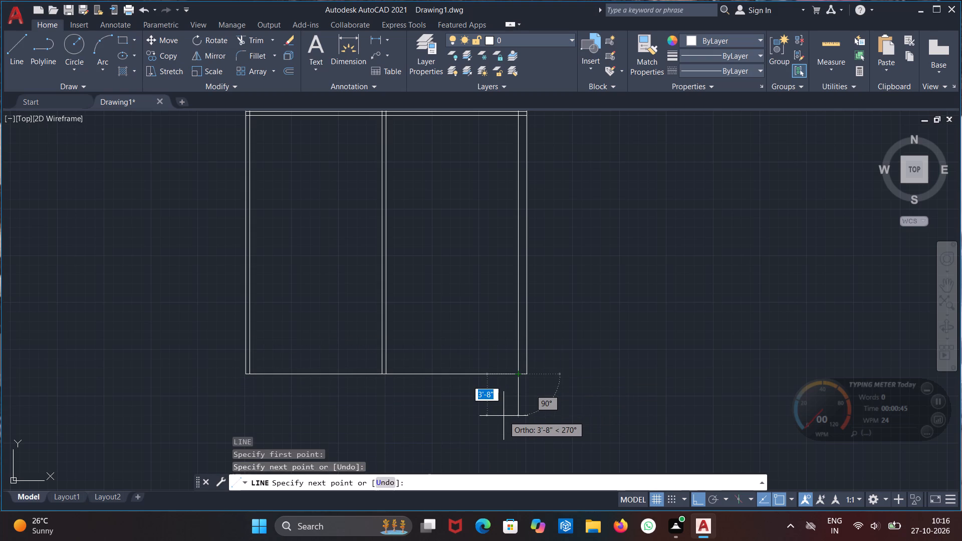
key(ctrl+z)
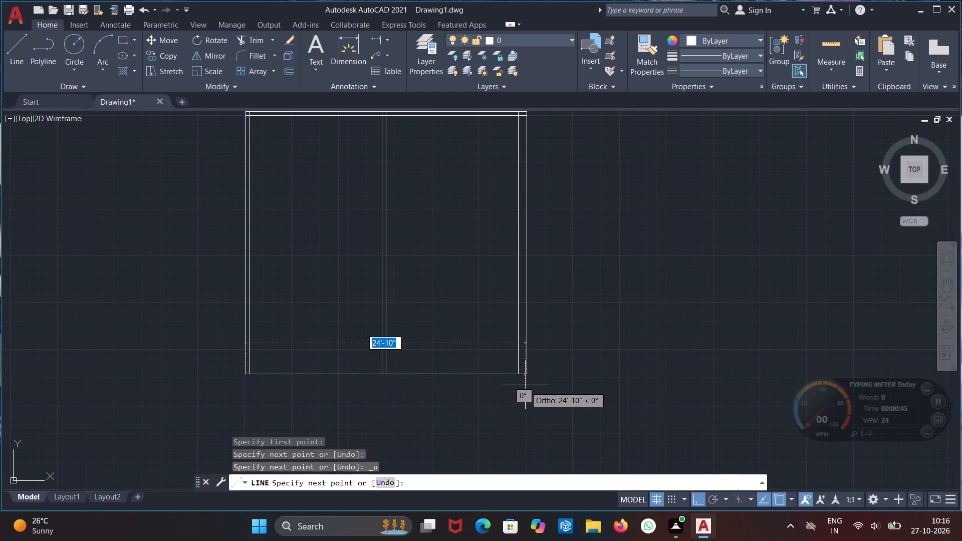
click(530, 377)
key(Escape)
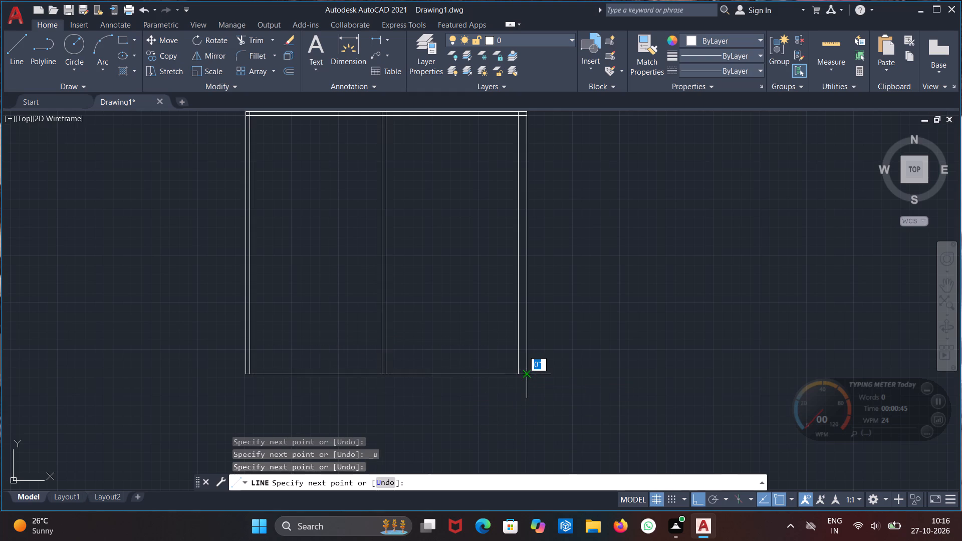
Offset the full-length bottom line 9" inward to form the bottom wall.
text(of)
key(Return)
key(Return)
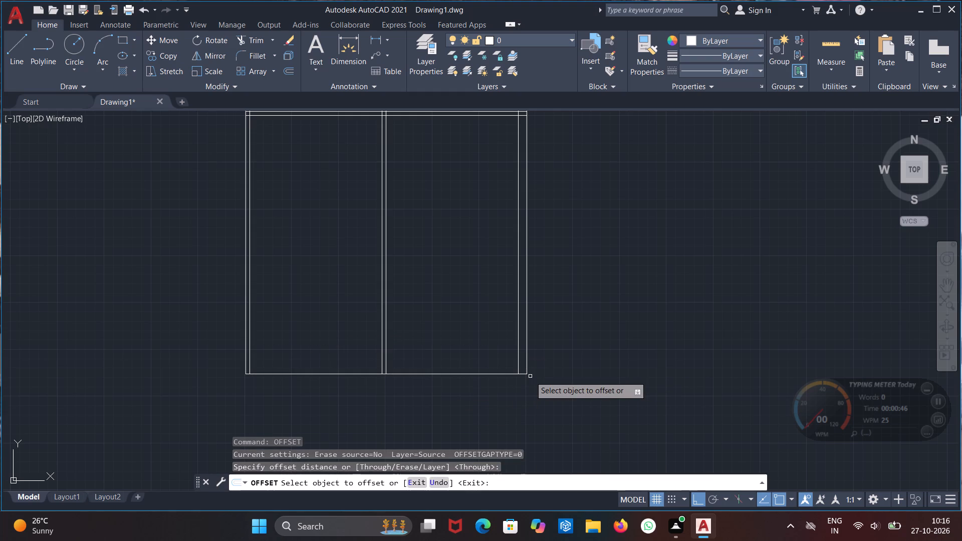
click(461, 374)
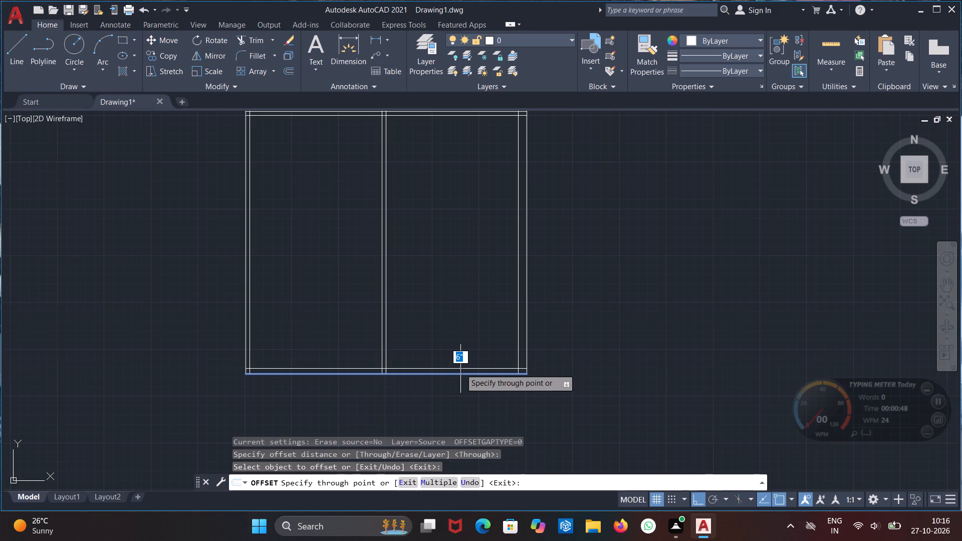
key(9)
key(shift+quotedbl)
key(Return)
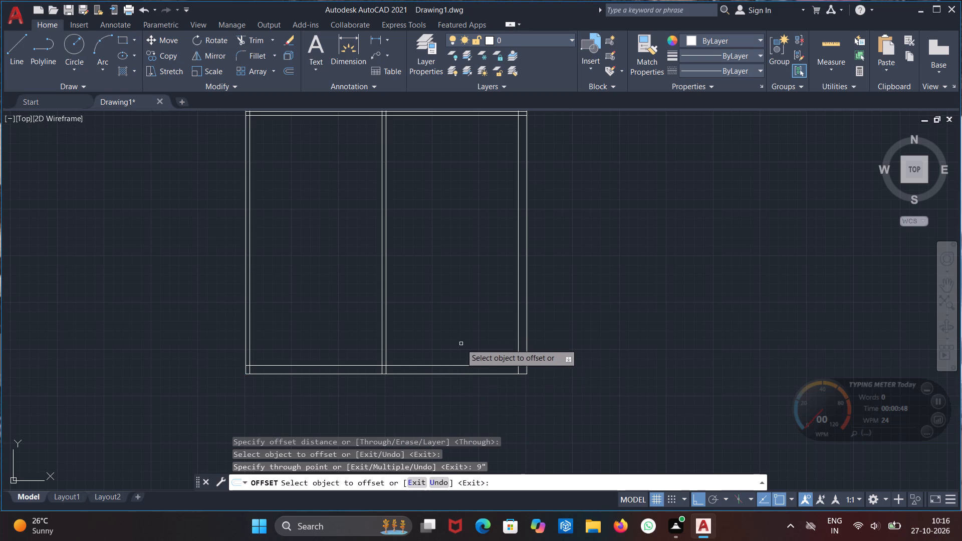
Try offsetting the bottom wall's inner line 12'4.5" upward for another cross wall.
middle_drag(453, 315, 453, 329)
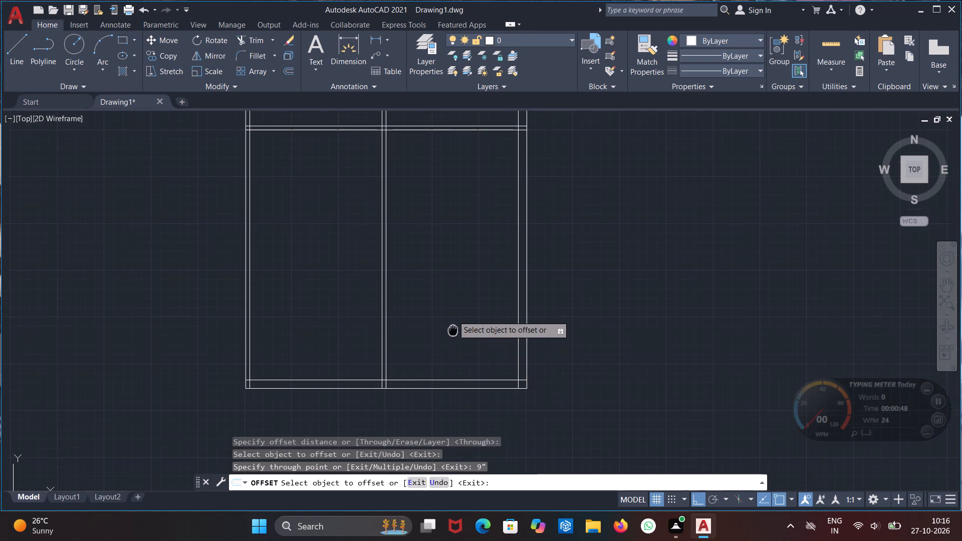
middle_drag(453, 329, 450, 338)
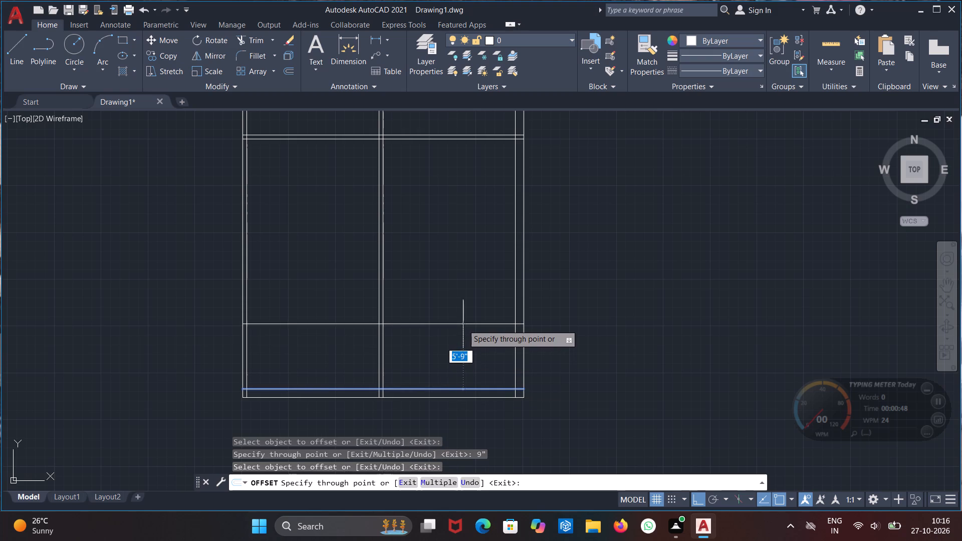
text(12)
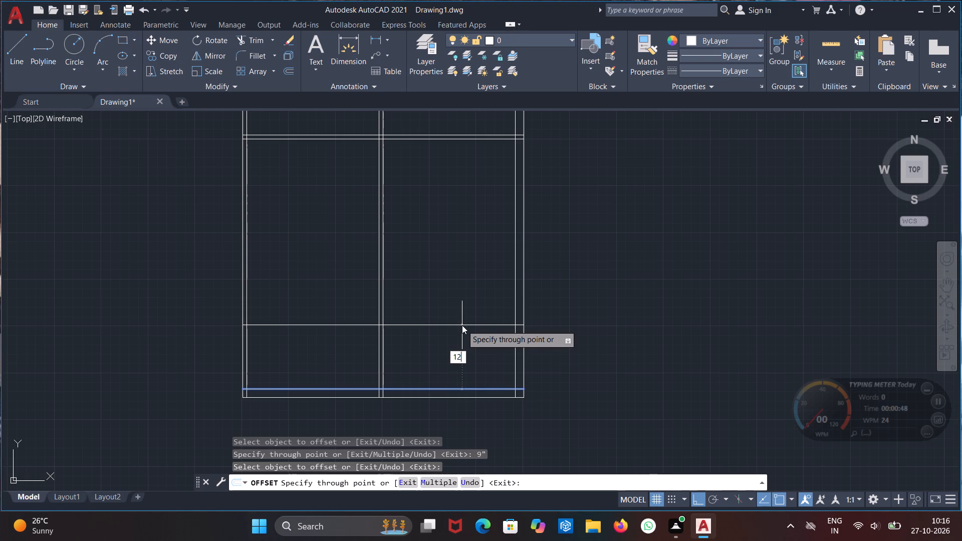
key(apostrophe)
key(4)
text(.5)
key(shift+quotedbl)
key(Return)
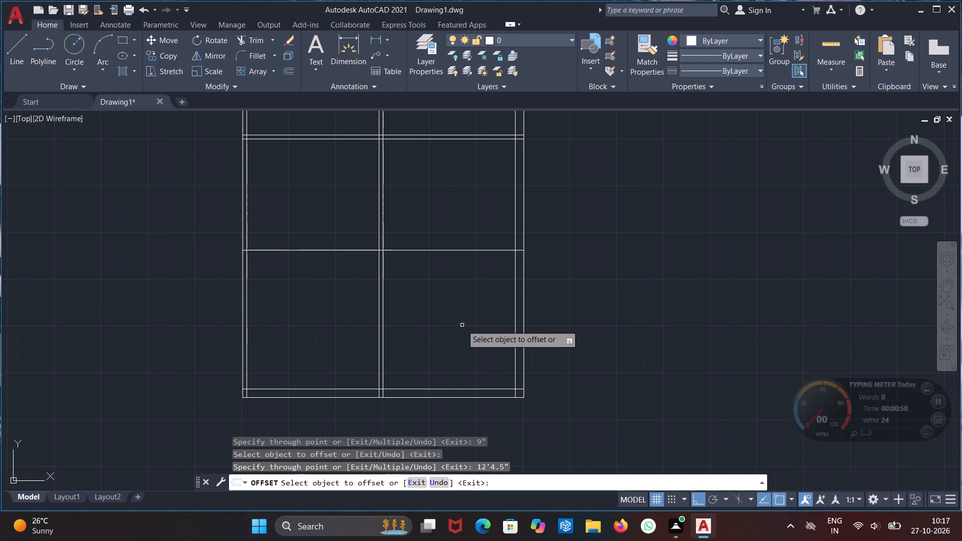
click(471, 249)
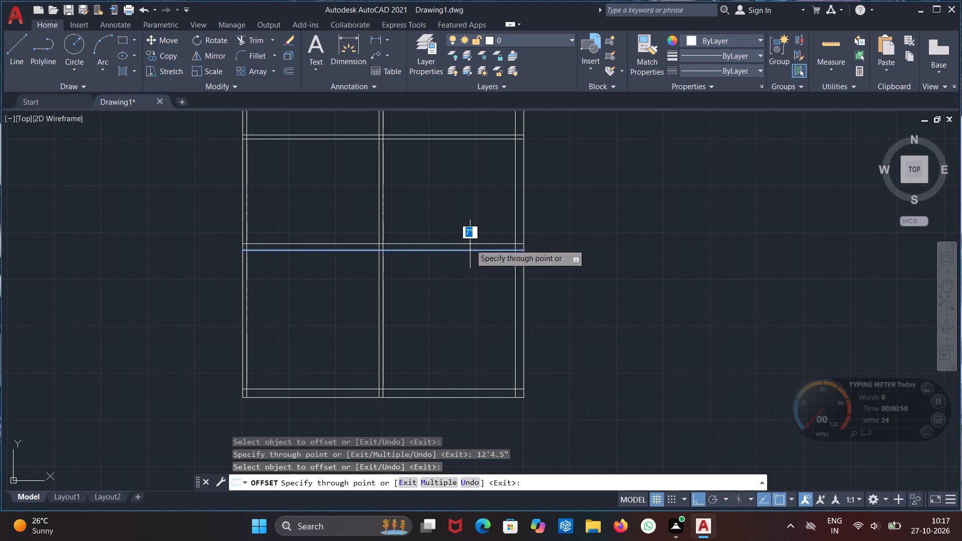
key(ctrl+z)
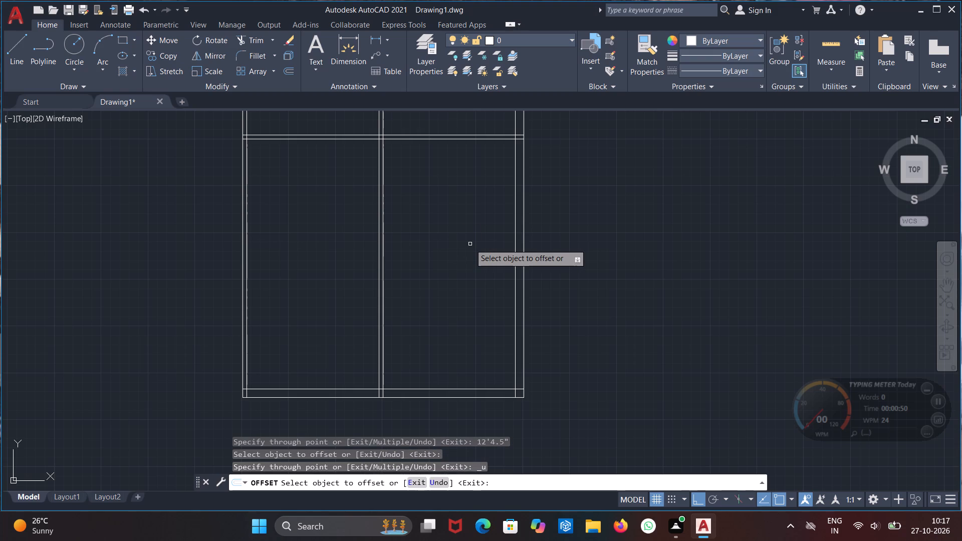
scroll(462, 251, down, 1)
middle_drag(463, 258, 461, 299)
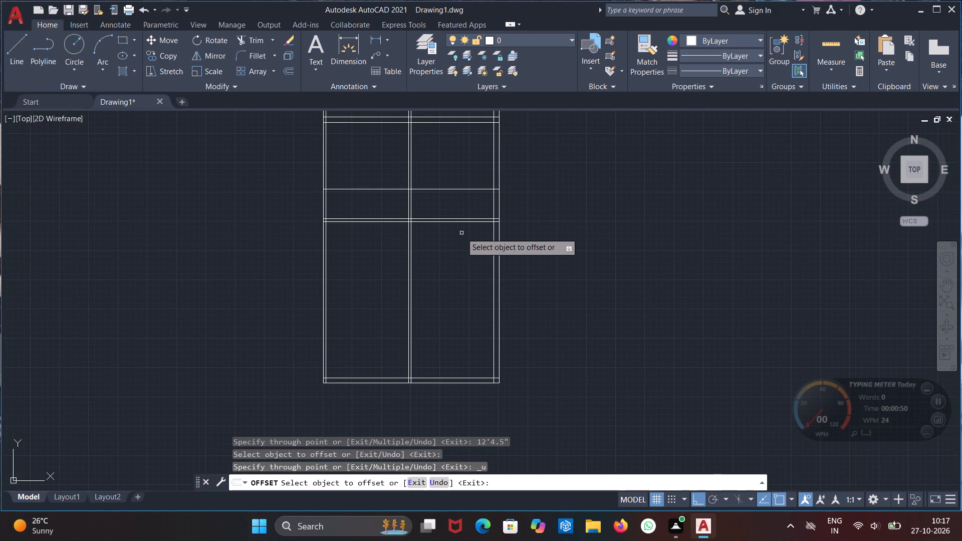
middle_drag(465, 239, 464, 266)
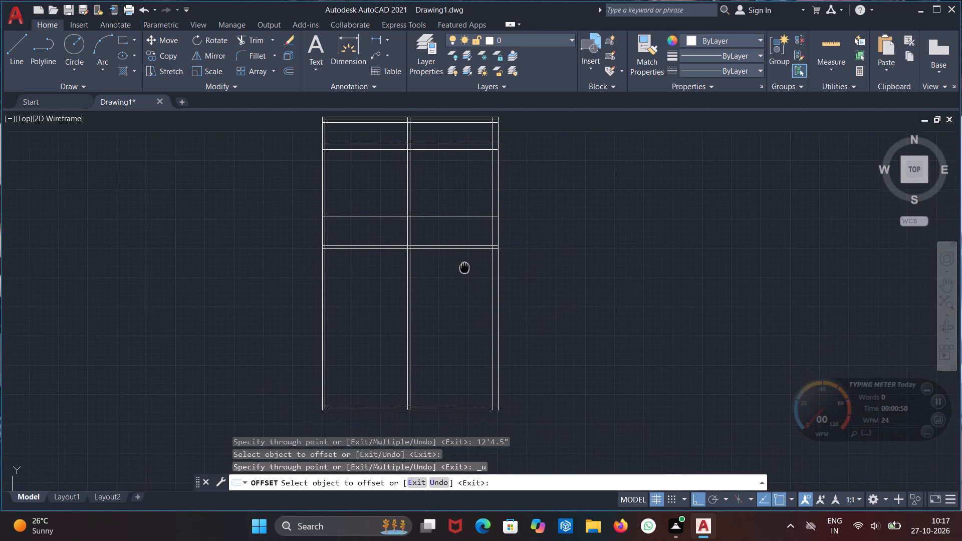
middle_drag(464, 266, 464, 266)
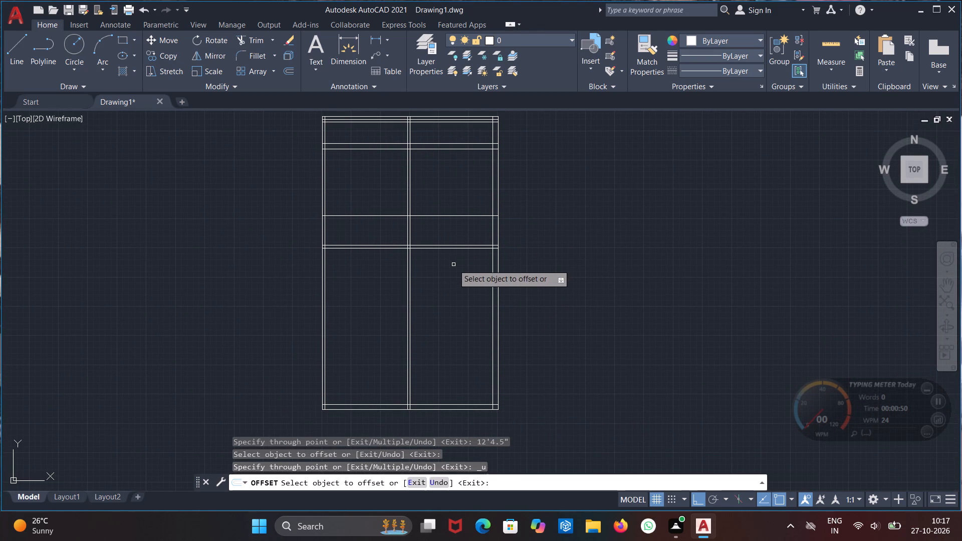
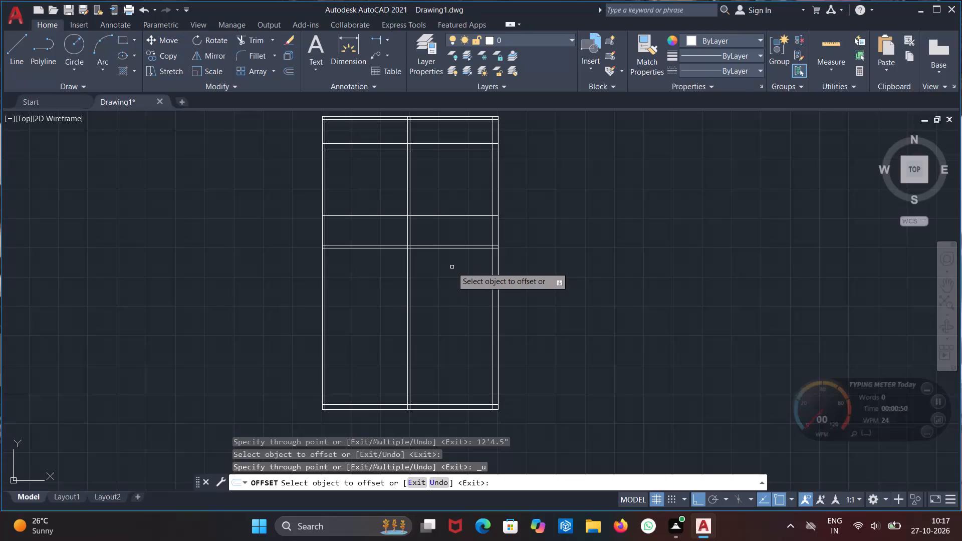
Offset the single cross line above the lowest interior cross wall 4.5" downward to form a double-line wall.
scroll(452, 260, up, 1)
middle_drag(452, 261, 448, 287)
click(477, 214)
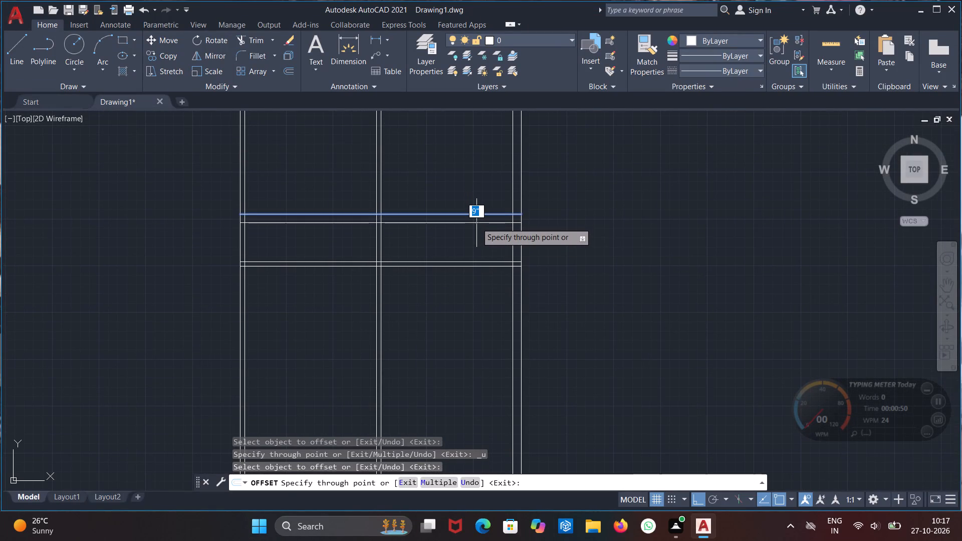
text(4.5")
key(Return)
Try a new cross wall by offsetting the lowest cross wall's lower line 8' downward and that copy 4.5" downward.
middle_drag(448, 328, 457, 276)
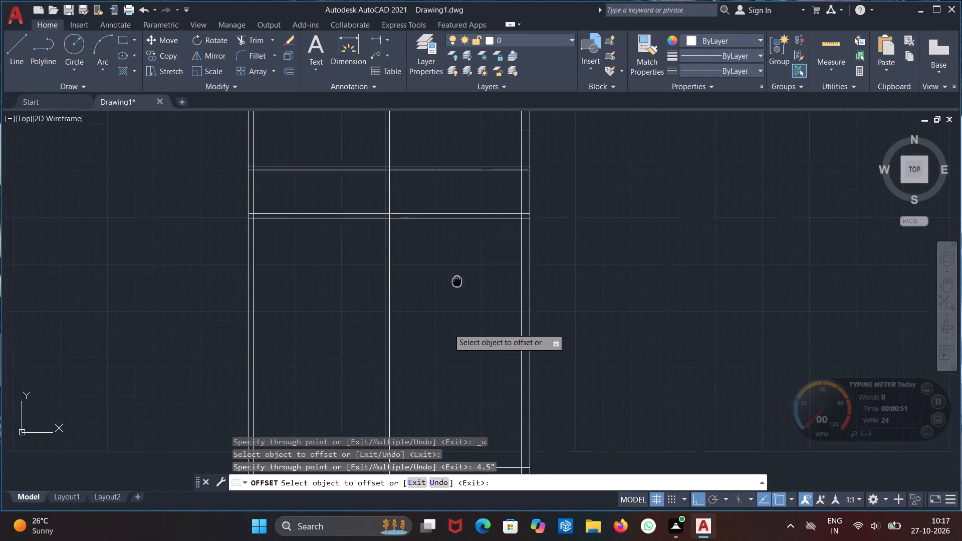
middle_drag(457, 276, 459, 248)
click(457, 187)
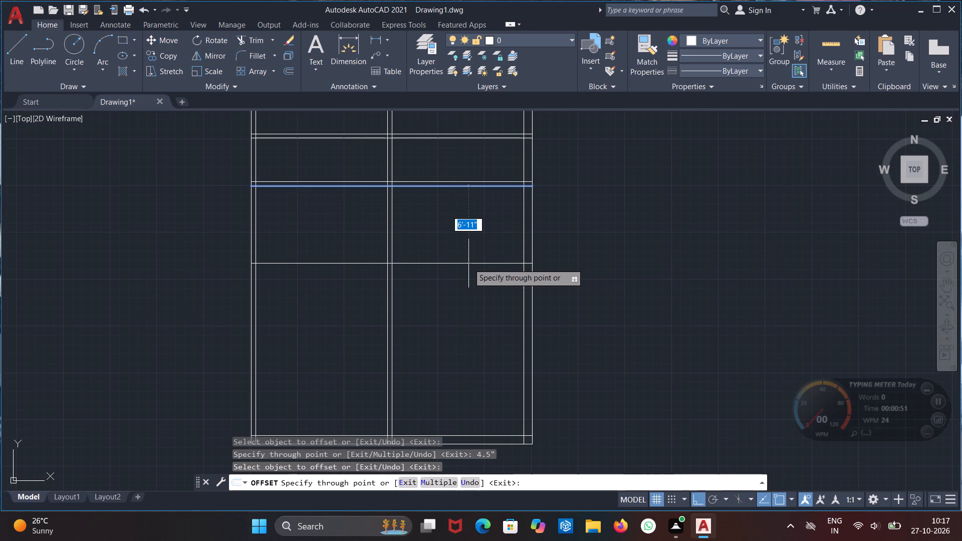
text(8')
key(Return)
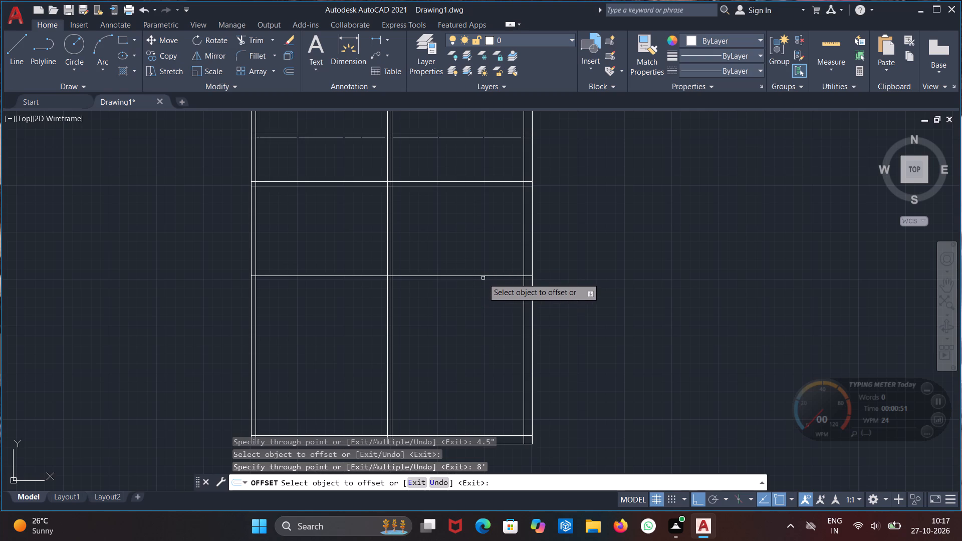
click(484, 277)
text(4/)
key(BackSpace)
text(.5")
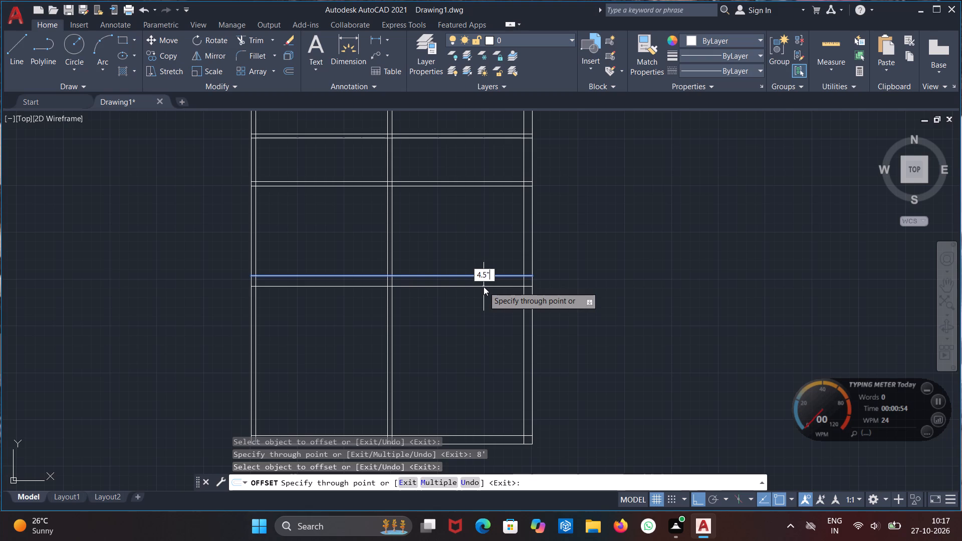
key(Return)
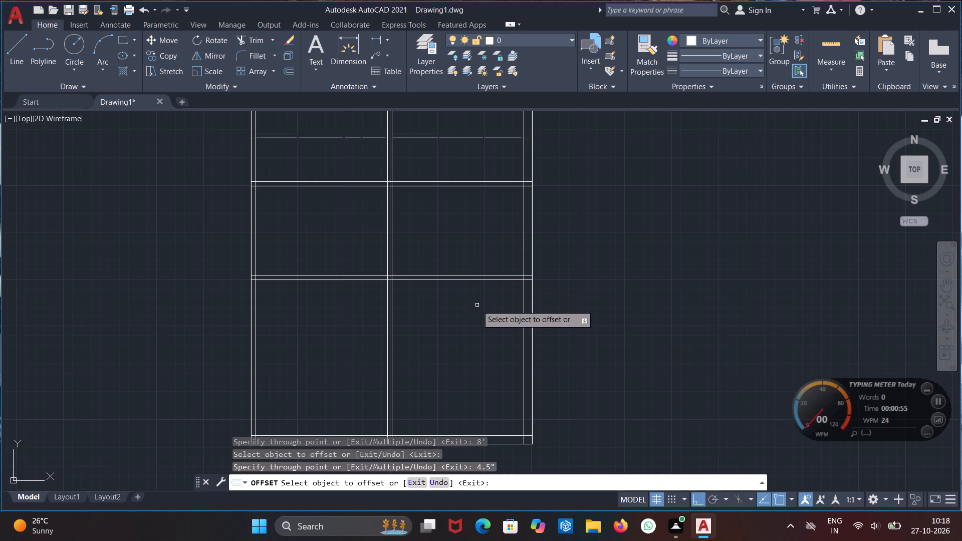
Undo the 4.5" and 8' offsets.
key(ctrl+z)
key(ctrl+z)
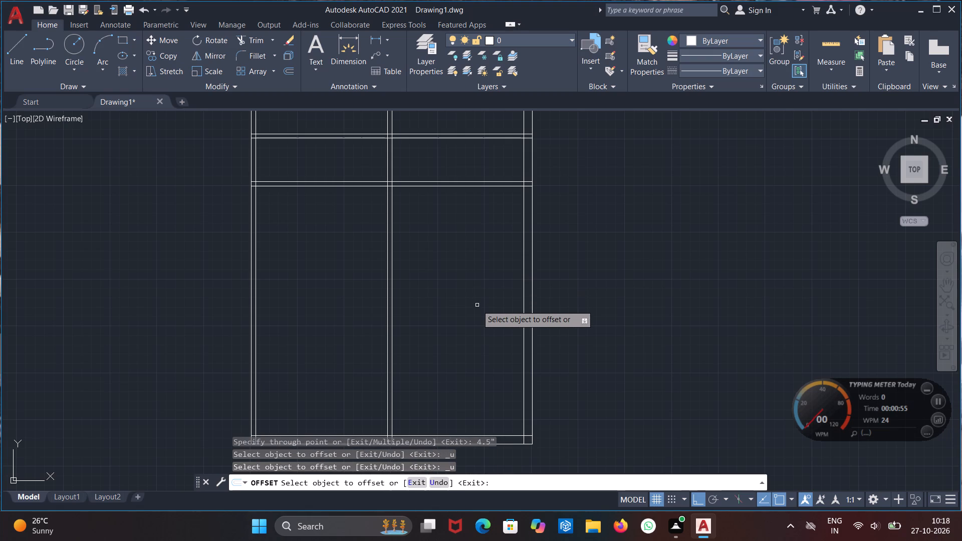
Offset the lowest cross wall's lower line 12' downward and that copy 4.5" downward to form a new cross wall.
click(504, 186)
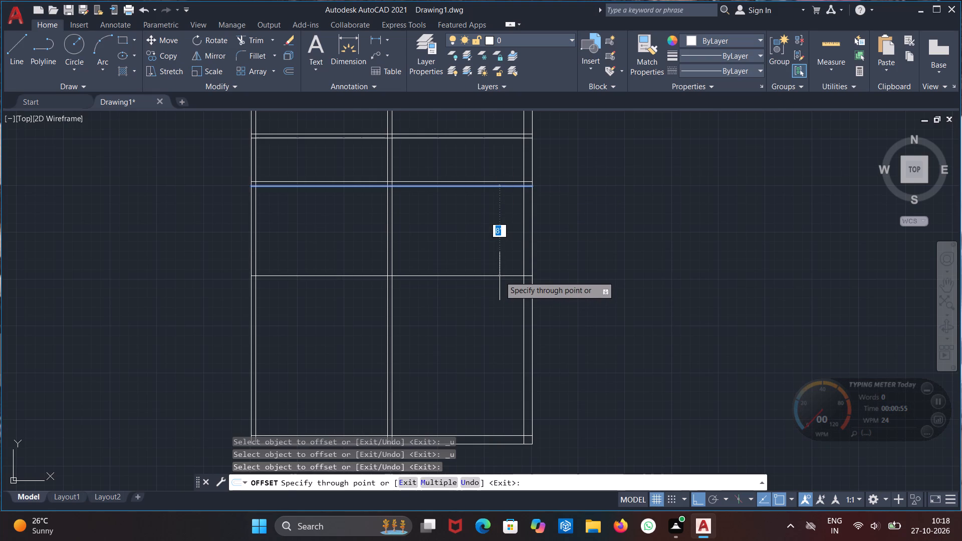
text(12')
key(Return)
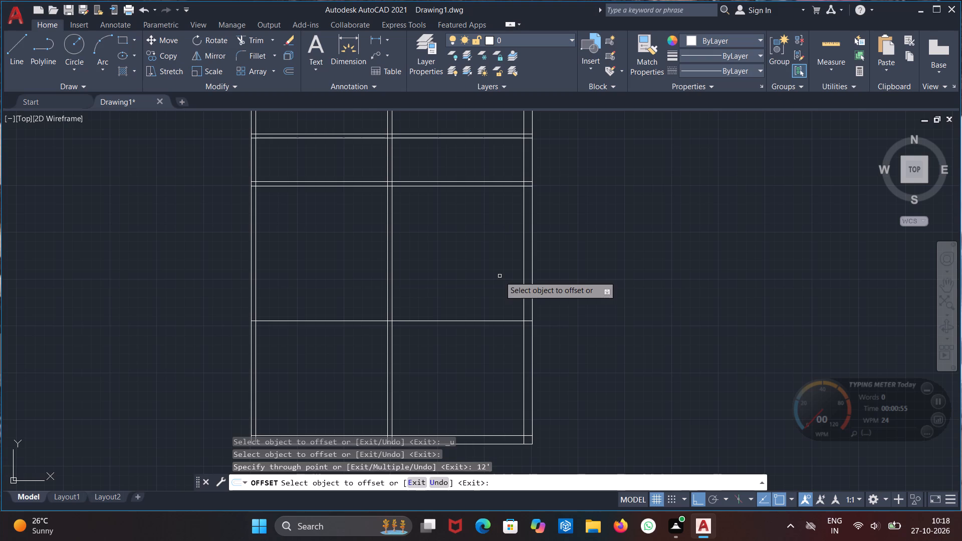
middle_drag(466, 383, 493, 313)
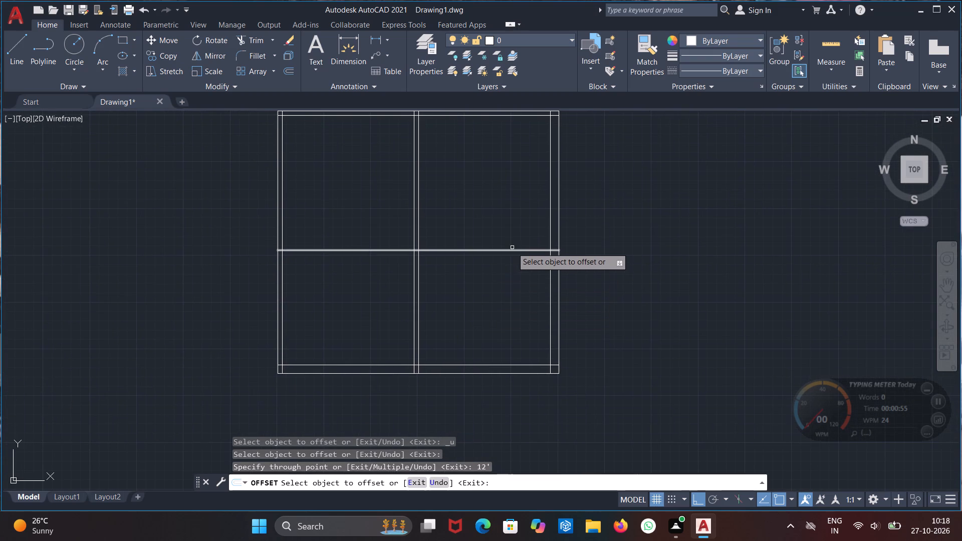
click(510, 251)
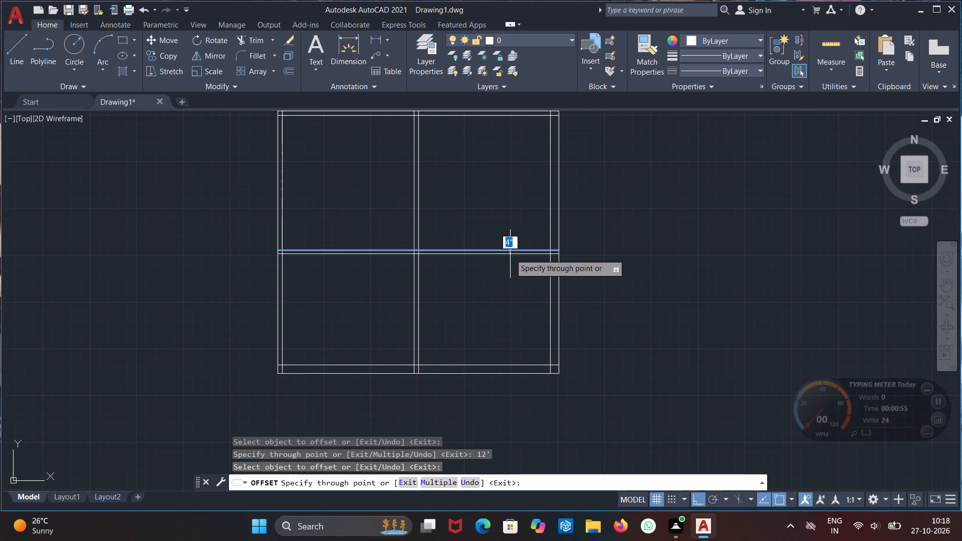
text(4.5")
key(Return)
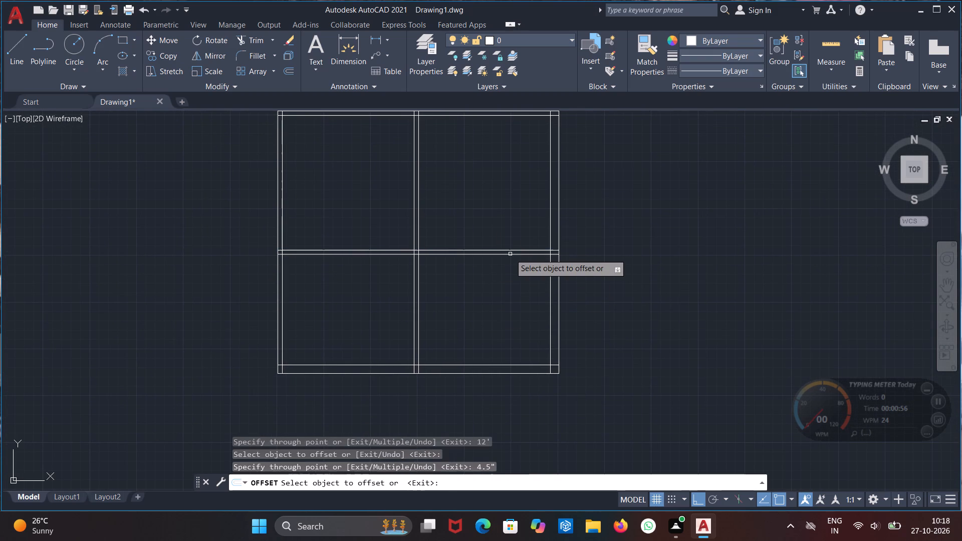
Offset the new cross wall's lower line 4' downward and that copy 4.5" downward to form another cross wall.
click(510, 254)
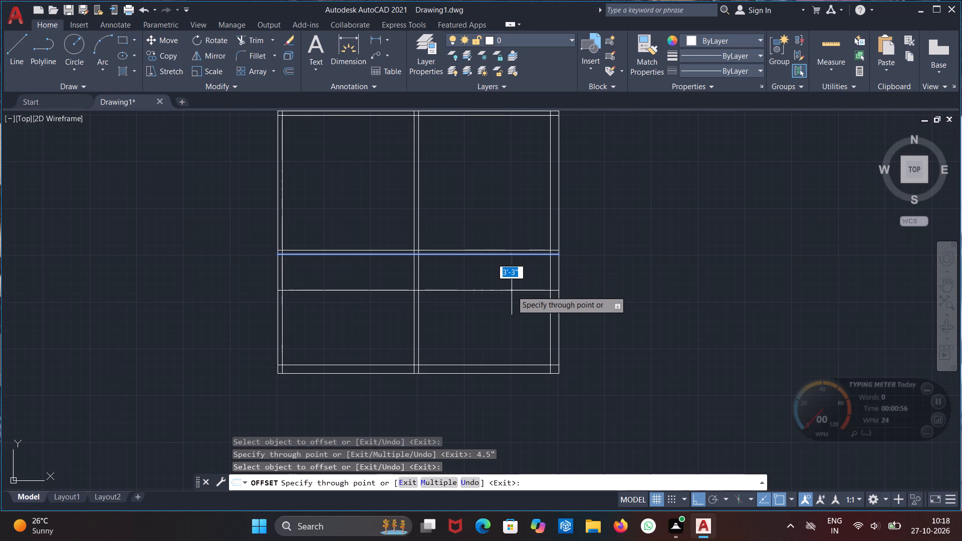
text(4')
key(Return)
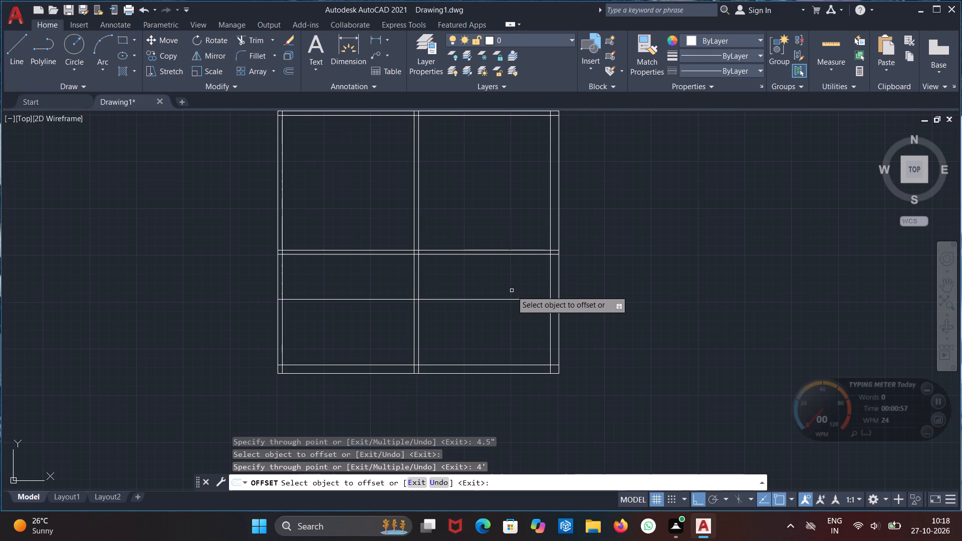
click(514, 300)
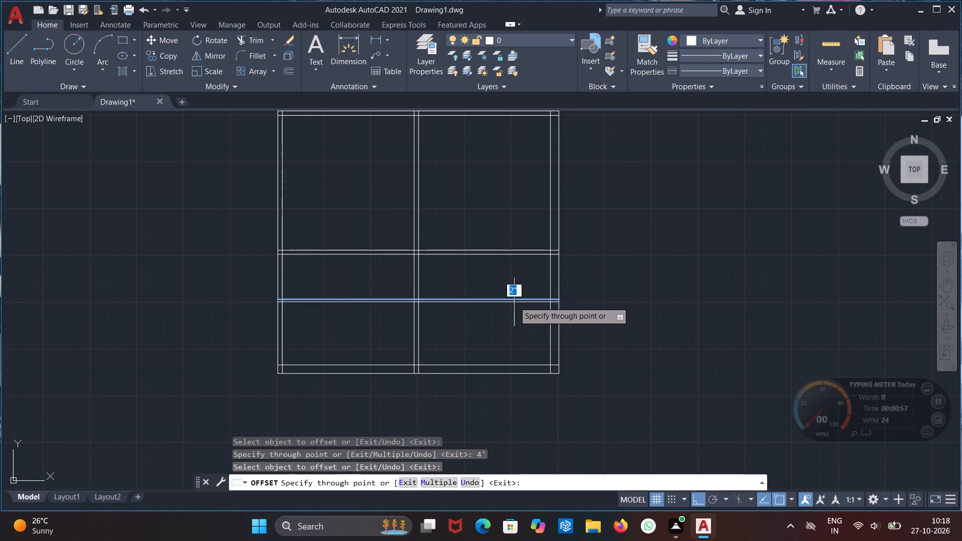
text(4.5")
key(Return)
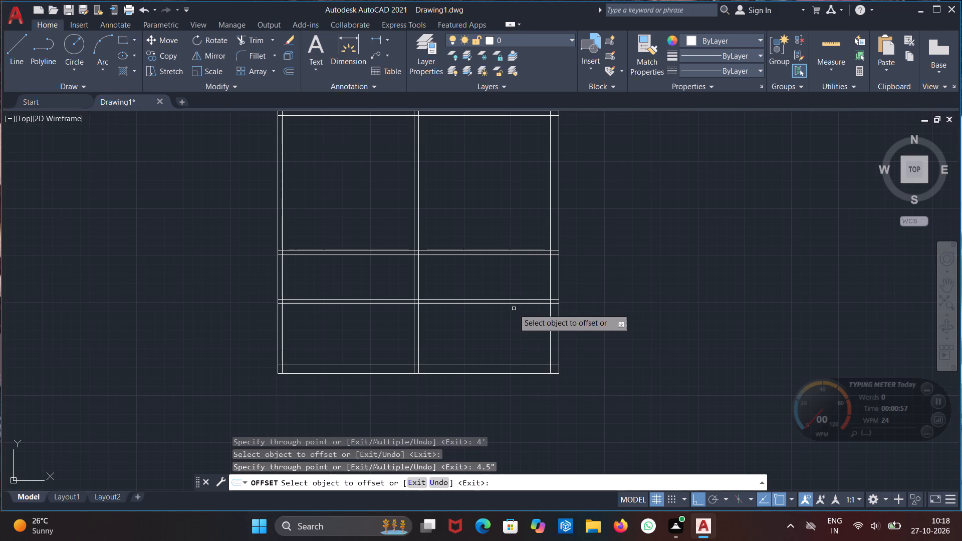
Offset the lowest interior cross wall's lower line 13'4" downward past the outline, and that copy 9" downward for a new bottom wall.
middle_drag(510, 323, 503, 254)
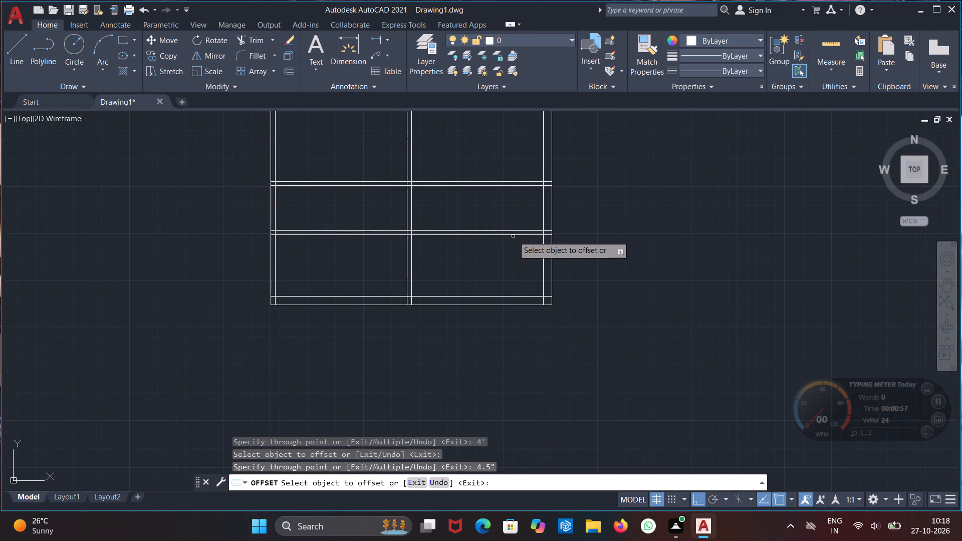
click(513, 235)
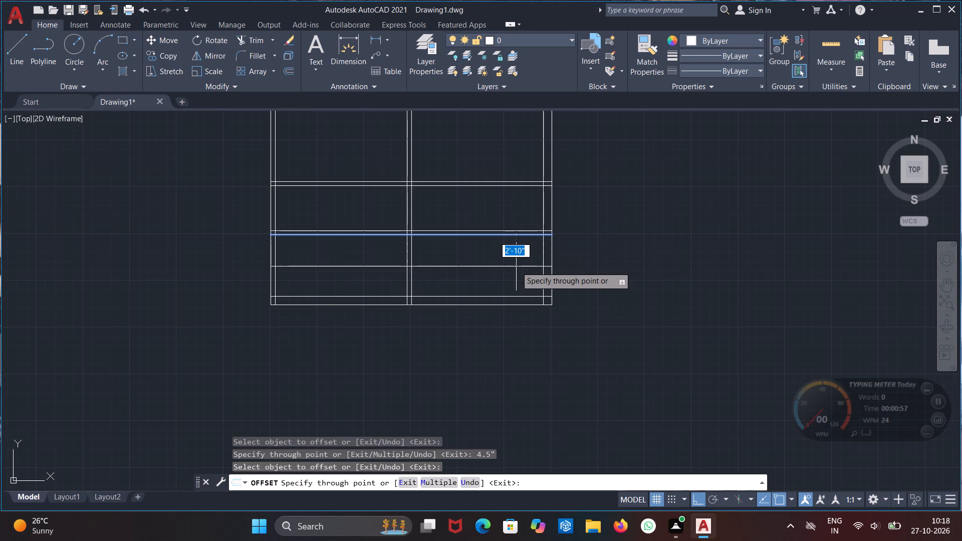
text(13')
key(4)
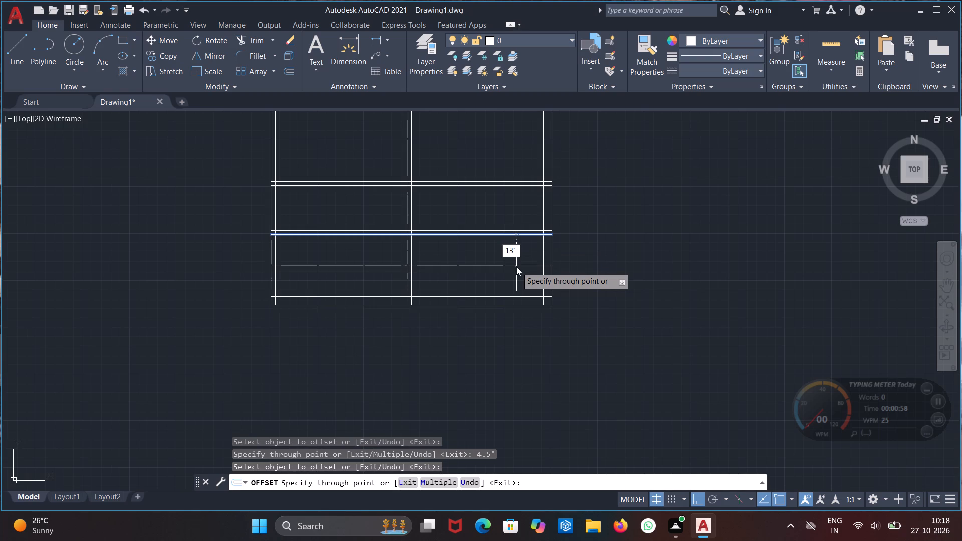
key(shift+quotedbl)
key(Return)
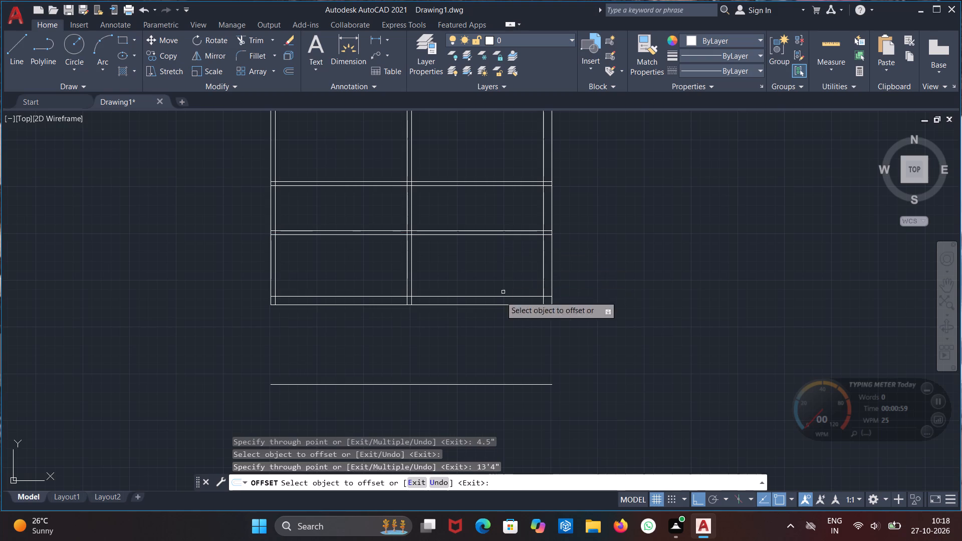
middle_drag(464, 345, 466, 313)
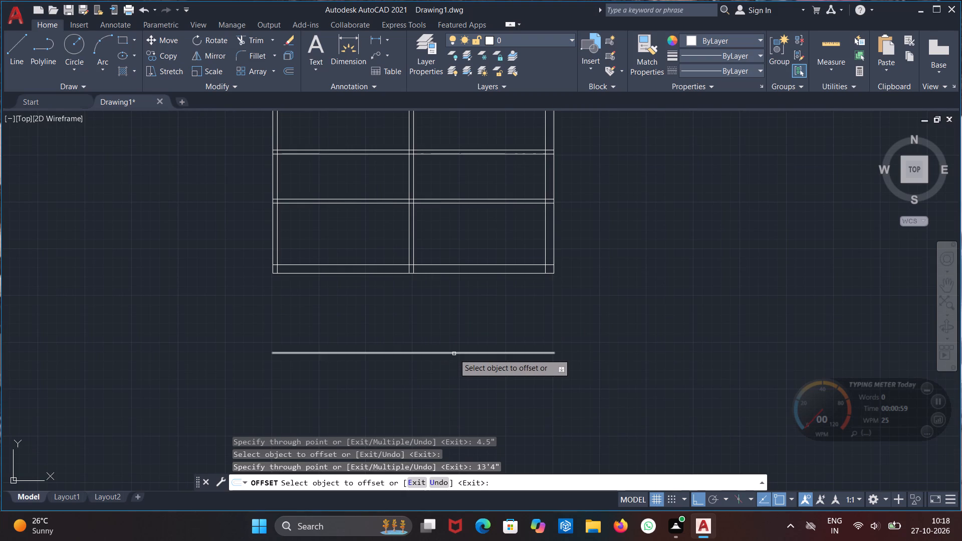
click(454, 354)
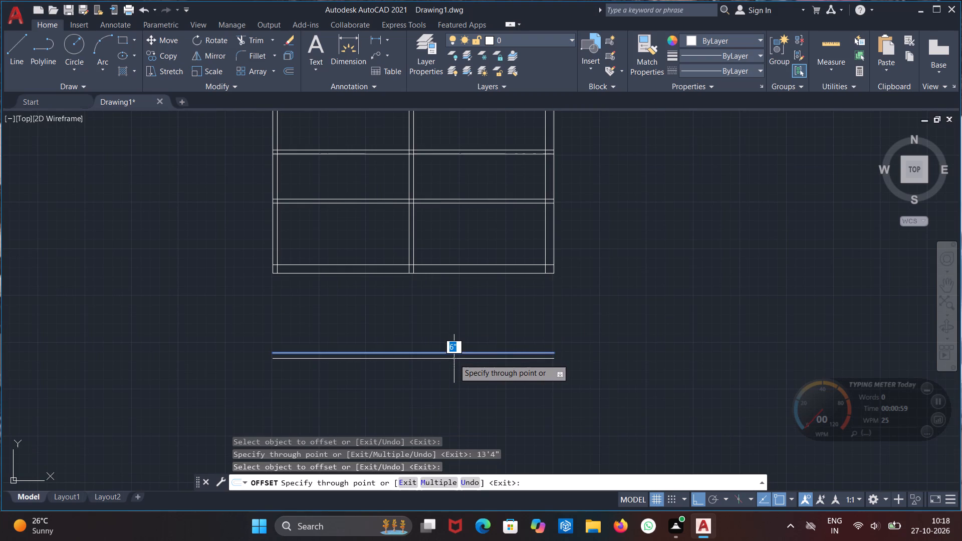
text(9")
key(Return)
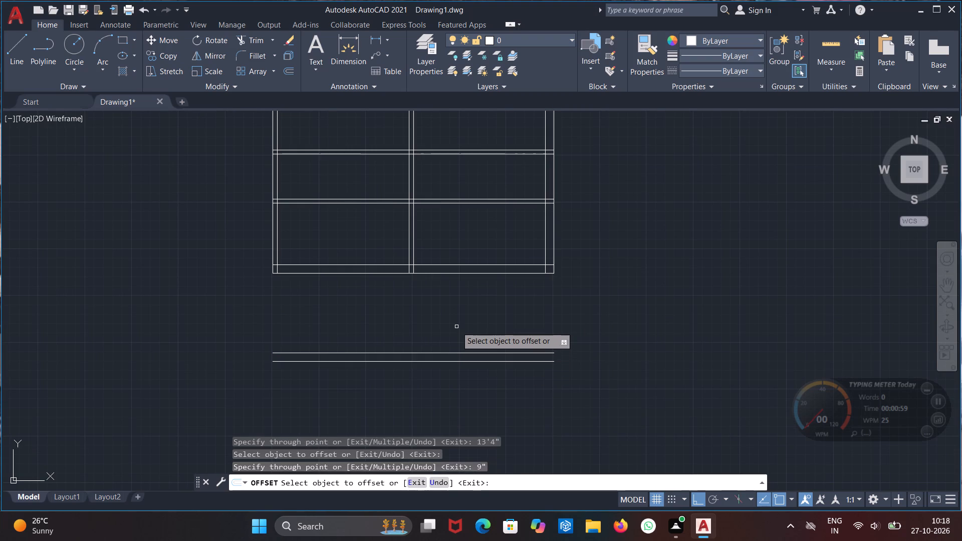
Extend the inner and outer lines of both side walls down to the outer line of the new bottom wall.
key(Escape)
text(ex)
key(Return)
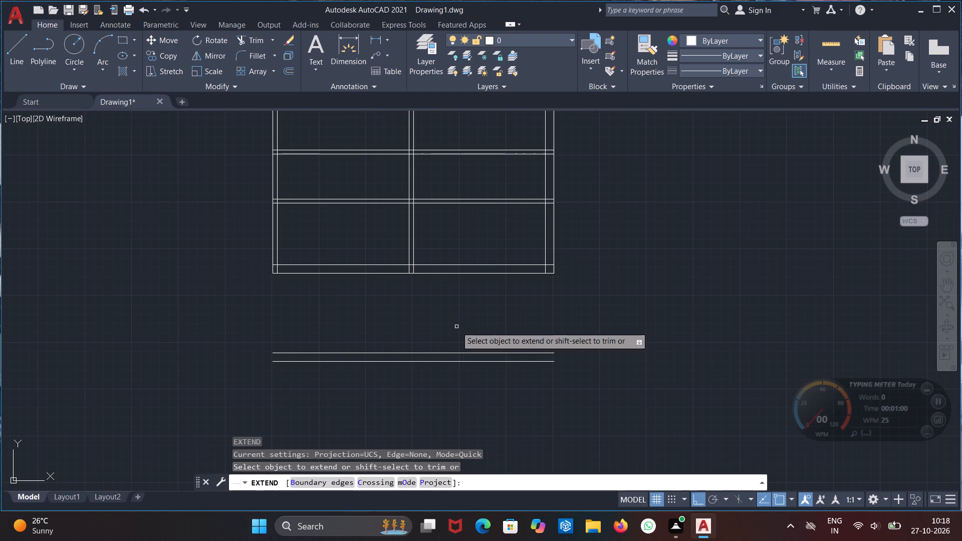
click(273, 269)
click(277, 258)
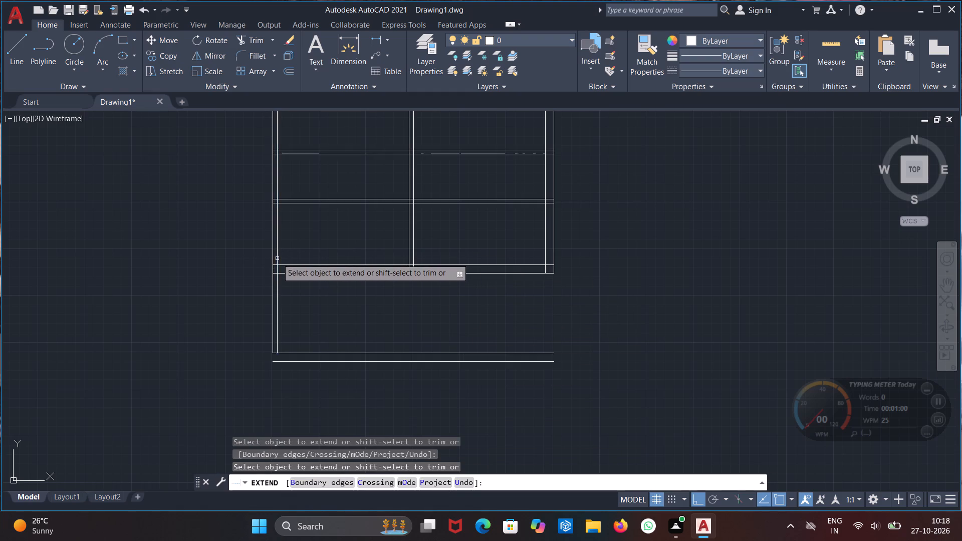
click(278, 316)
click(273, 335)
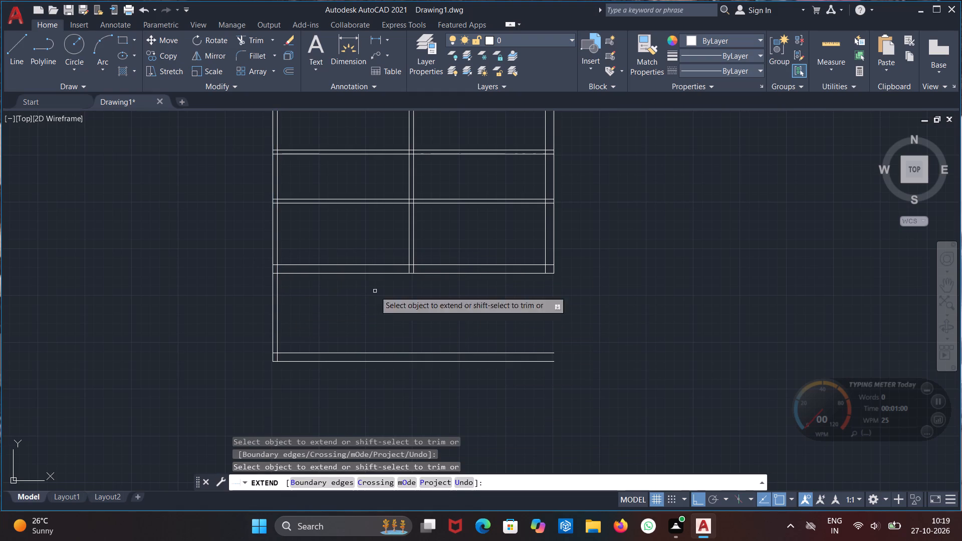
click(545, 263)
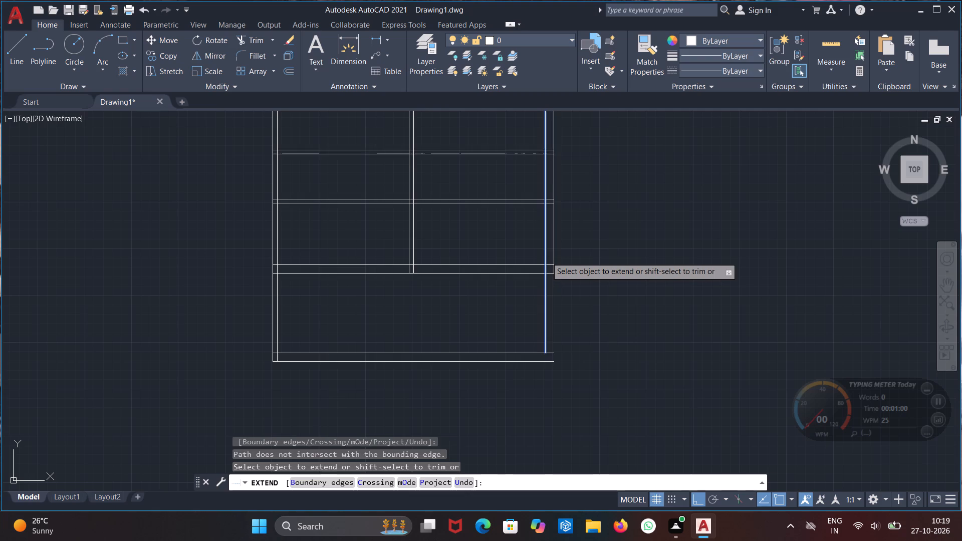
click(546, 257)
click(553, 254)
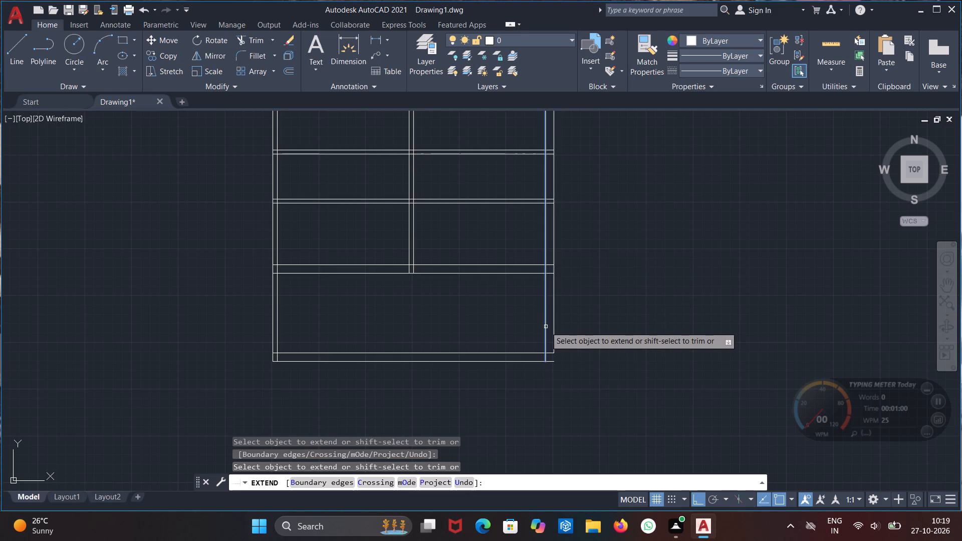
click(546, 327)
click(555, 330)
Extend both lines of the central vertical partition to the new bottom wall's inner line and leave the Extend command.
scroll(577, 260, down, 1)
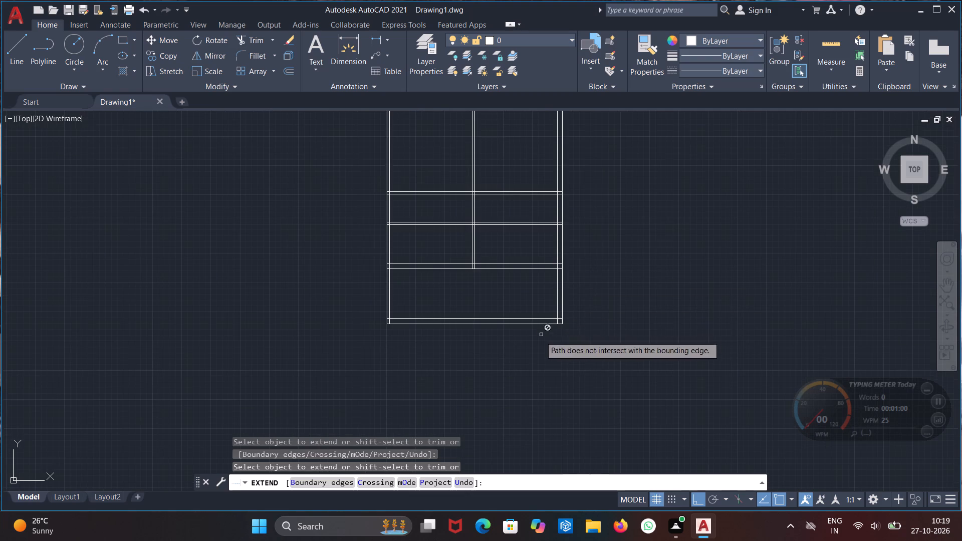
middle_drag(526, 353, 519, 342)
click(465, 239)
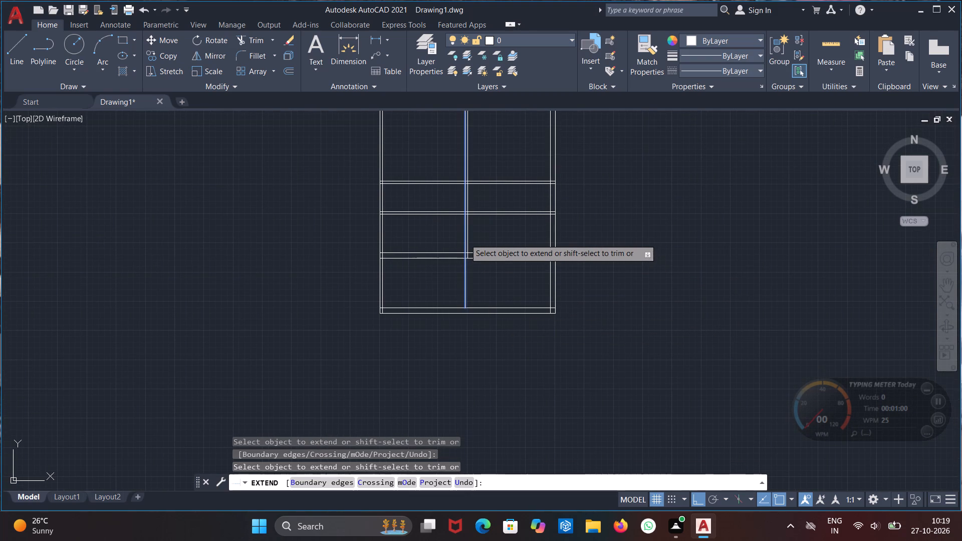
click(467, 242)
scroll(487, 262, down, 2)
scroll(487, 268, up, 1)
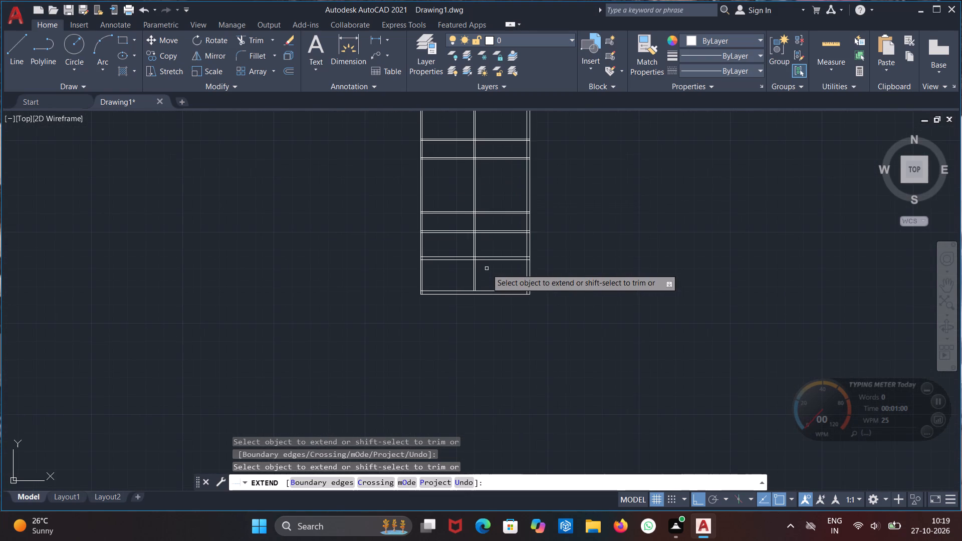
middle_drag(487, 268, 479, 288)
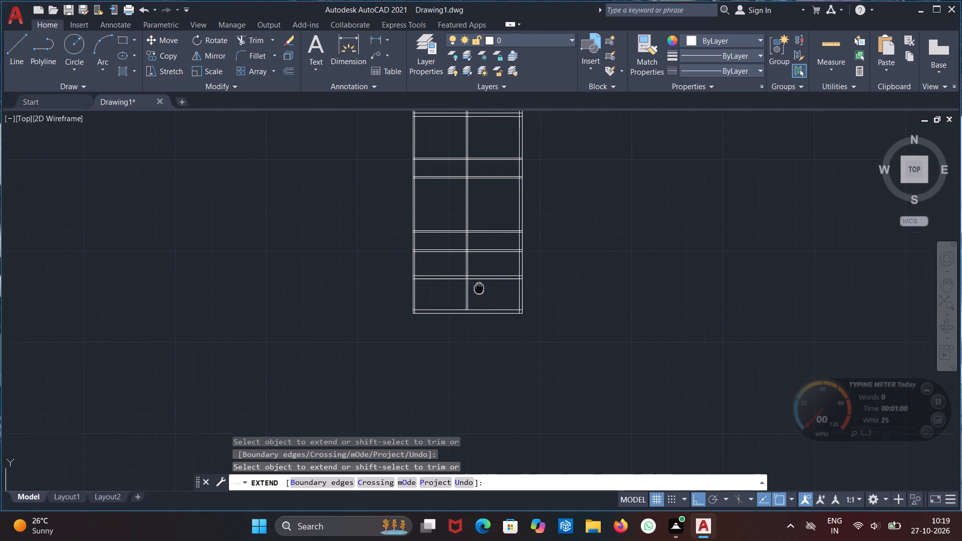
middle_drag(479, 288, 468, 317)
scroll(467, 318, up, 2)
middle_drag(467, 318, 467, 332)
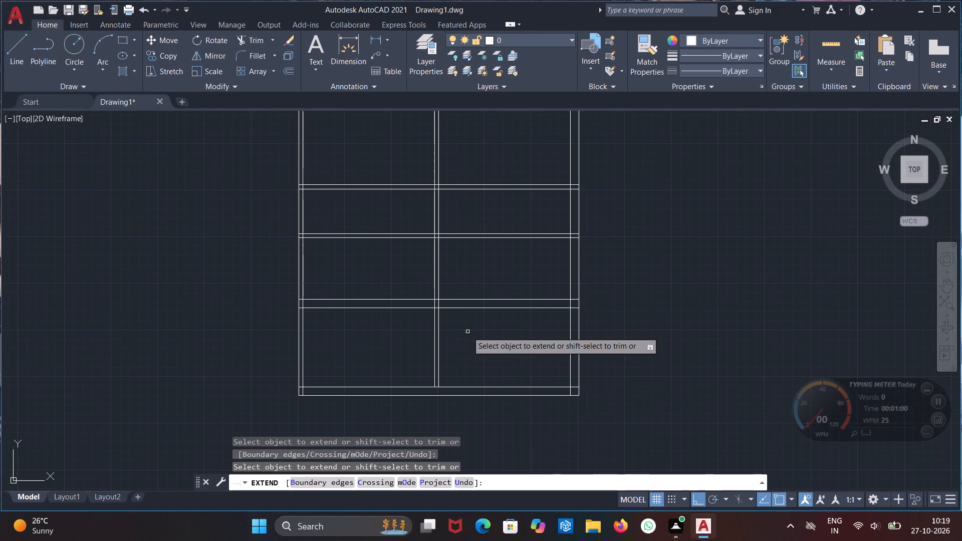
scroll(467, 332, down, 1)
middle_drag(467, 332, 465, 366)
key(Escape)
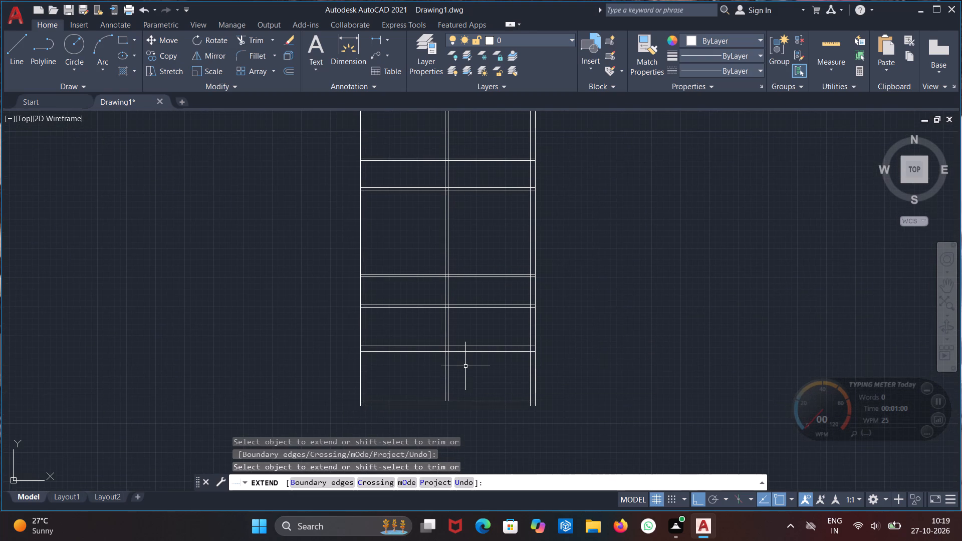
Trim both lines of the lowest interior cross wall out of the rooms on either side of the central partition.
text(tr)
key(Return)
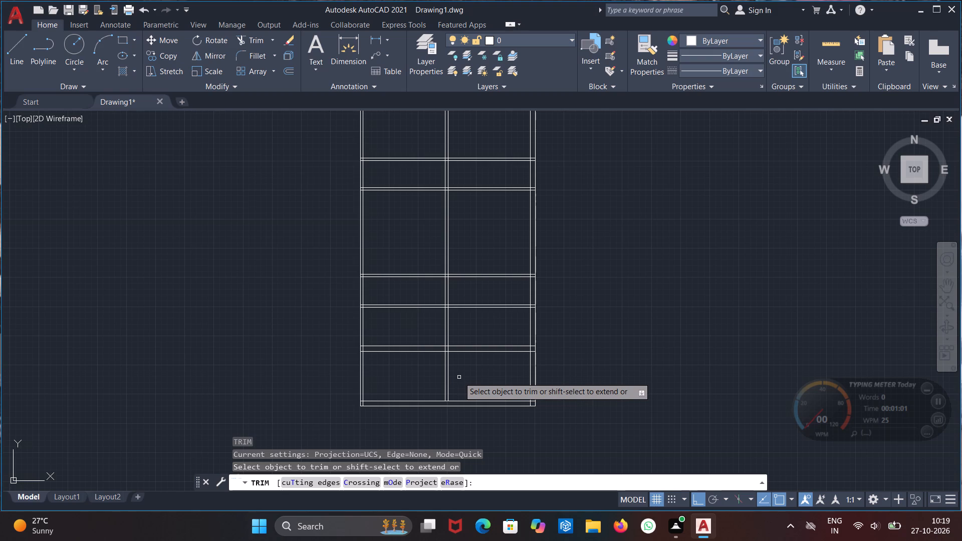
middle_drag(459, 377, 459, 359)
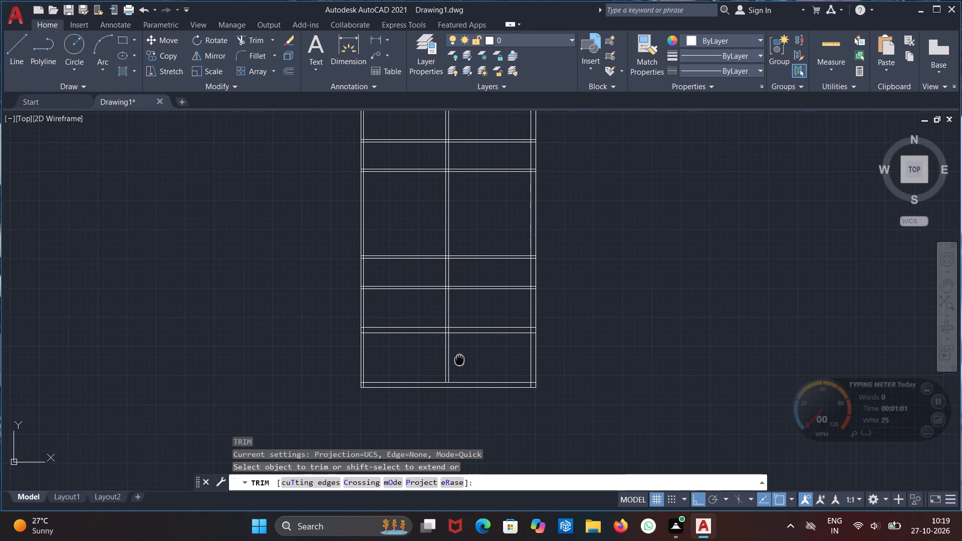
middle_drag(459, 359, 460, 363)
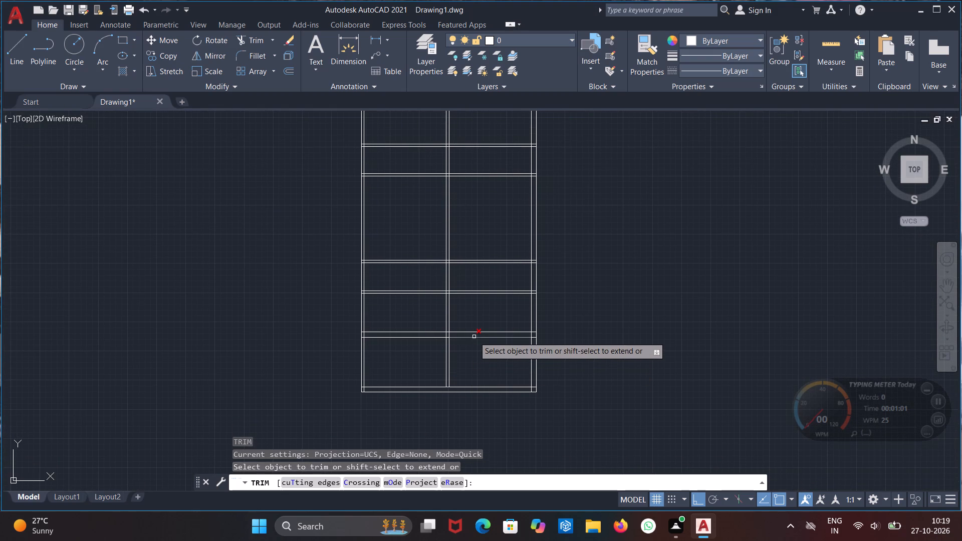
click(474, 337)
click(476, 333)
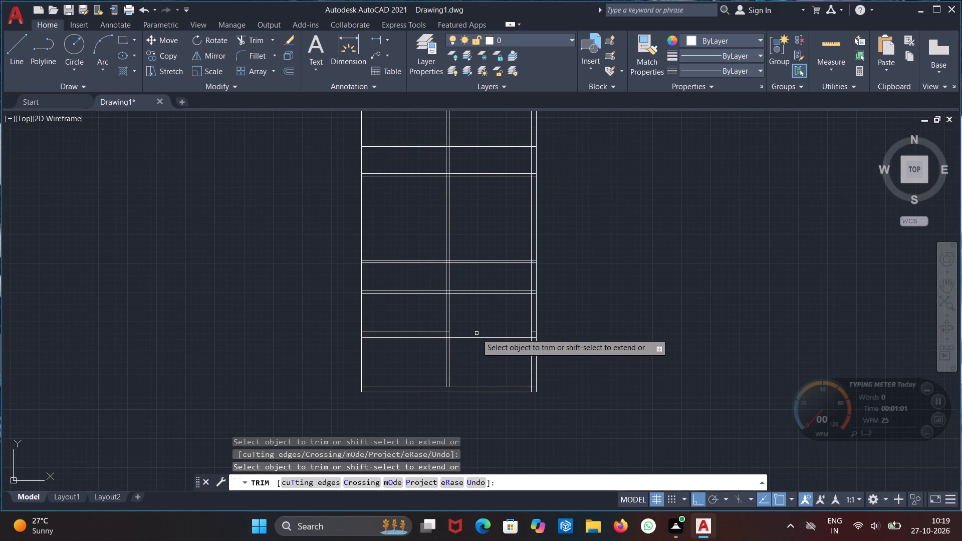
click(476, 339)
click(409, 351)
click(413, 318)
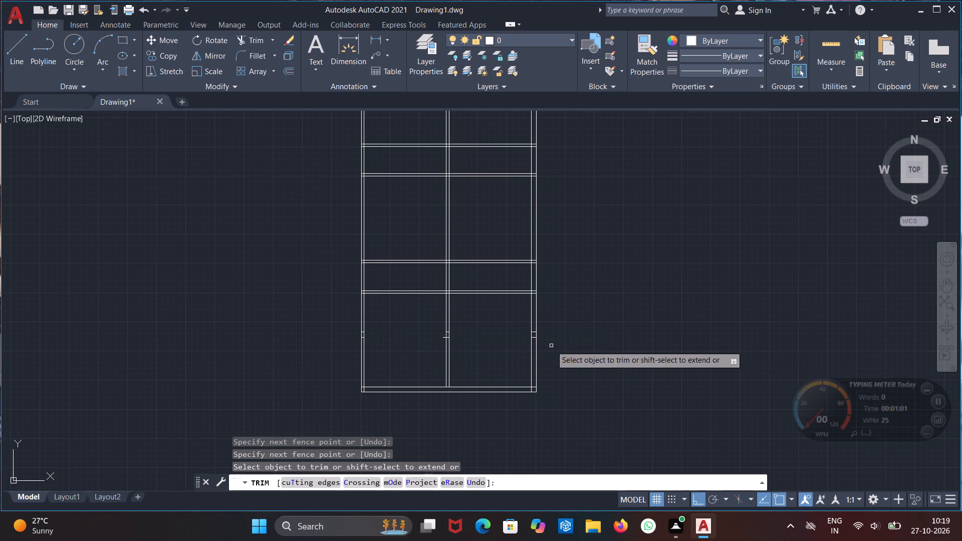
Trim the leftover stubs of the removed cross wall at the central partition and inside the right side wall.
scroll(448, 337, up, 3)
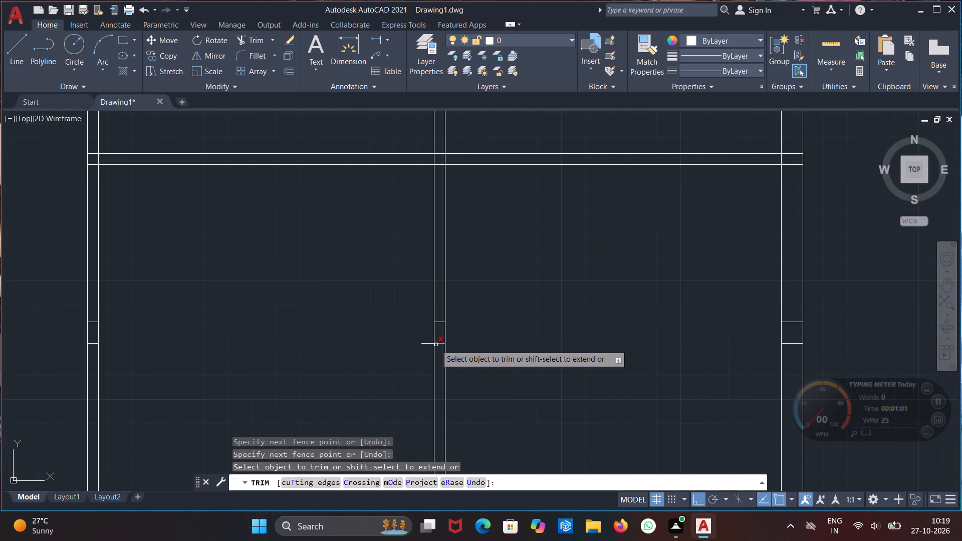
click(438, 343)
click(441, 319)
click(439, 358)
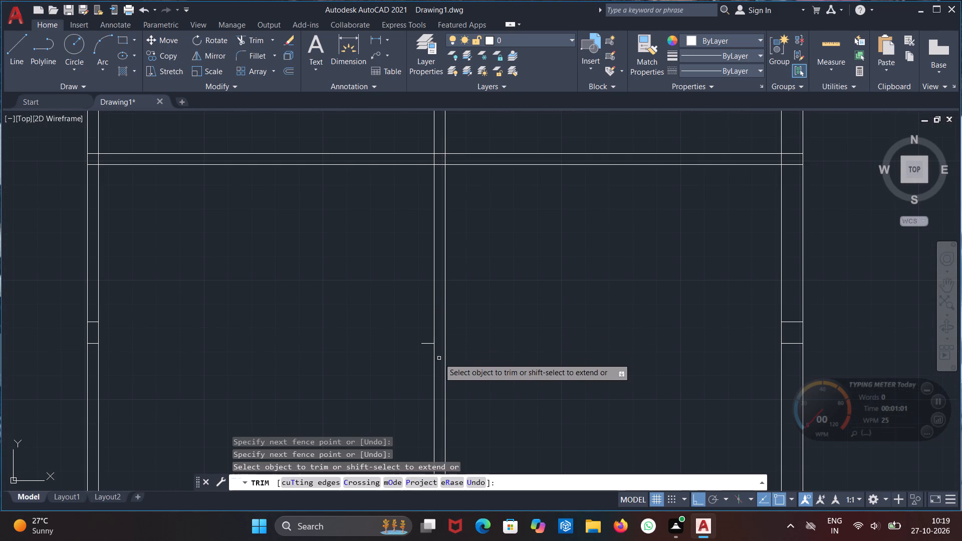
click(428, 354)
click(427, 331)
scroll(479, 334, down, 3)
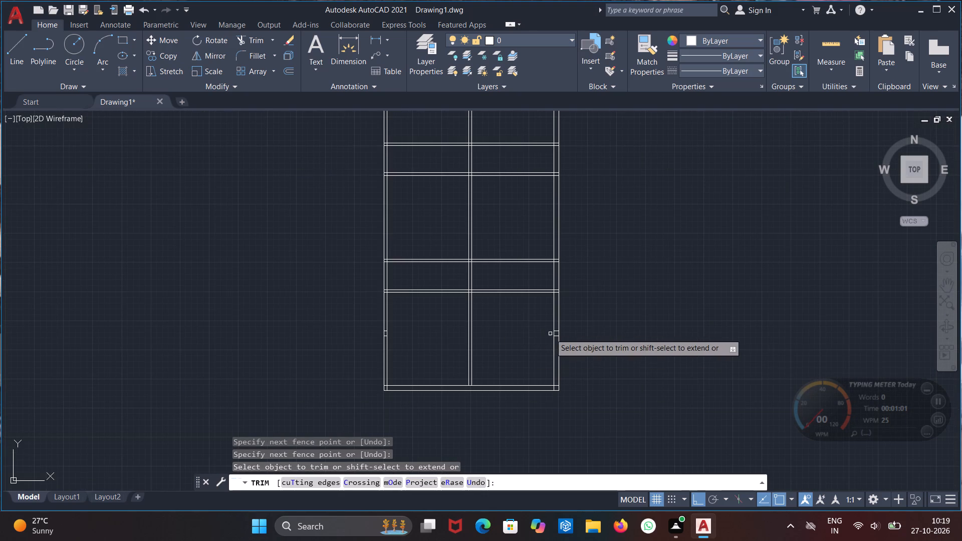
scroll(553, 334, up, 4)
click(563, 373)
click(565, 310)
scroll(584, 354, down, 3)
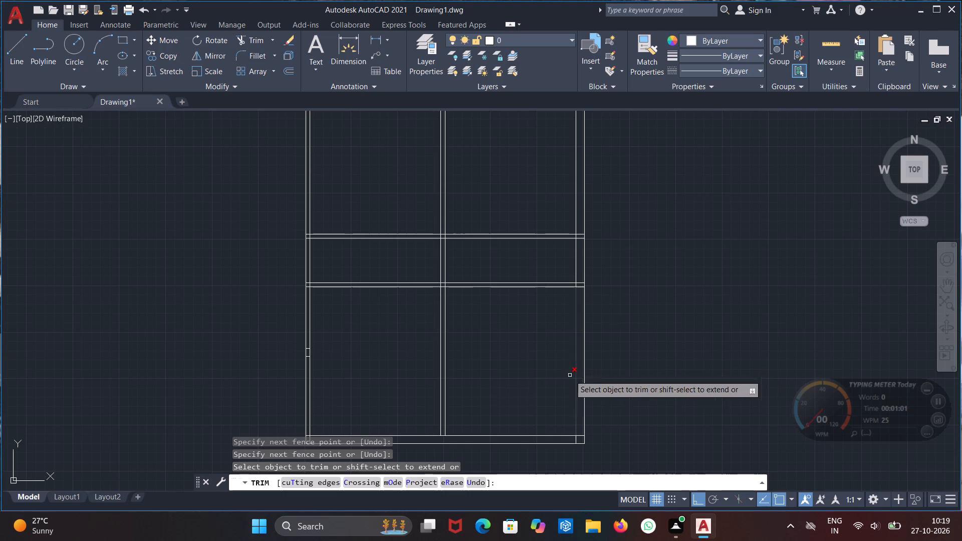
Trim the central partition's right line below the lowest remaining cross wall and the right wall's inner line inside that cross wall, then exit Trim.
middle_drag(477, 369, 490, 347)
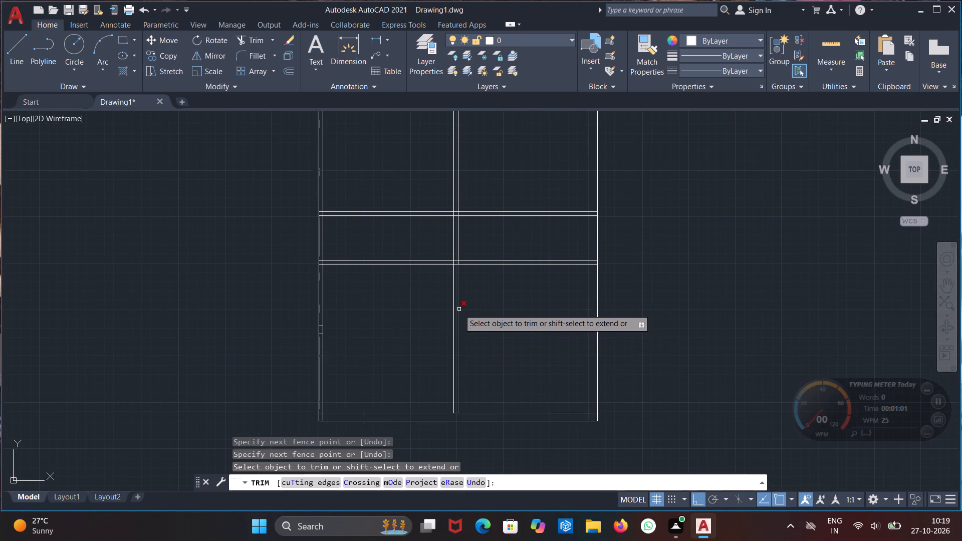
click(459, 309)
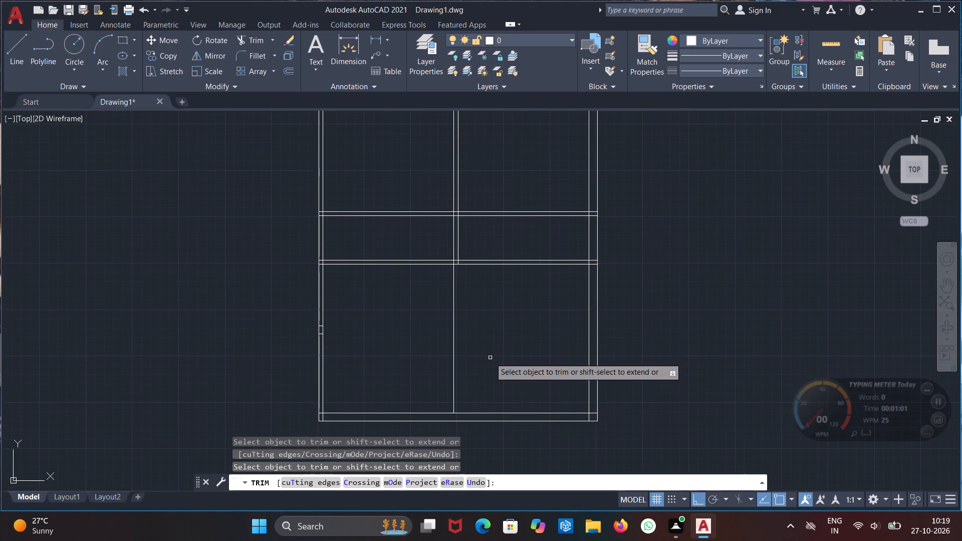
scroll(583, 265, up, 2)
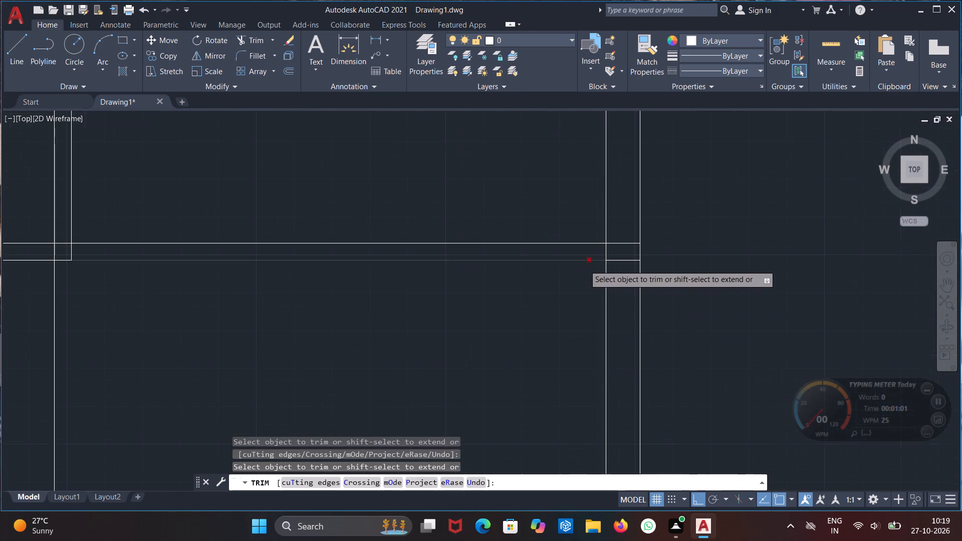
scroll(584, 265, up, 1)
click(605, 251)
scroll(392, 371, down, 2)
key(Escape)
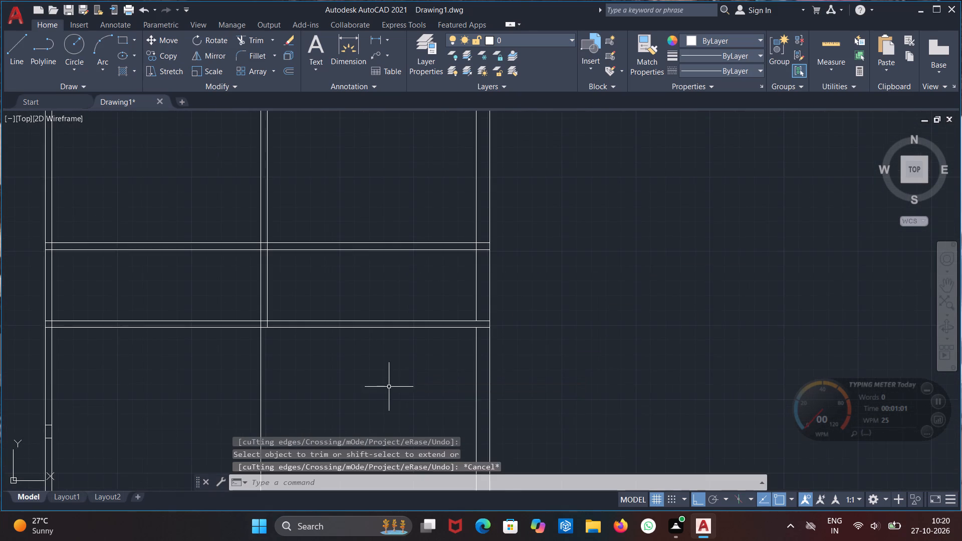
In the bottom bay, offset the right wall's inner line 12'4.5" inward and that copy 9" back toward the right wall.
middle_drag(389, 387, 487, 281)
middle_drag(490, 304, 542, 261)
key(Escape)
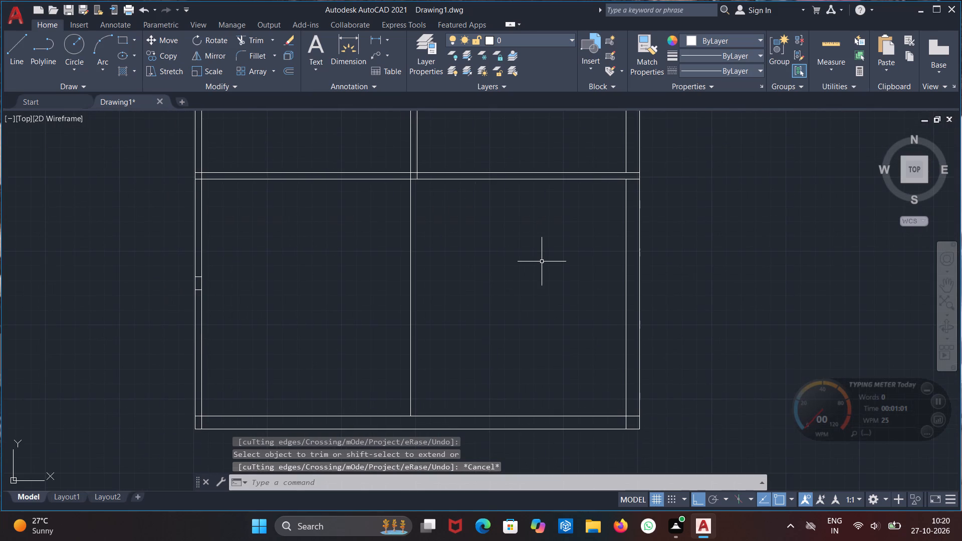
text(of)
key(Return)
key(Return)
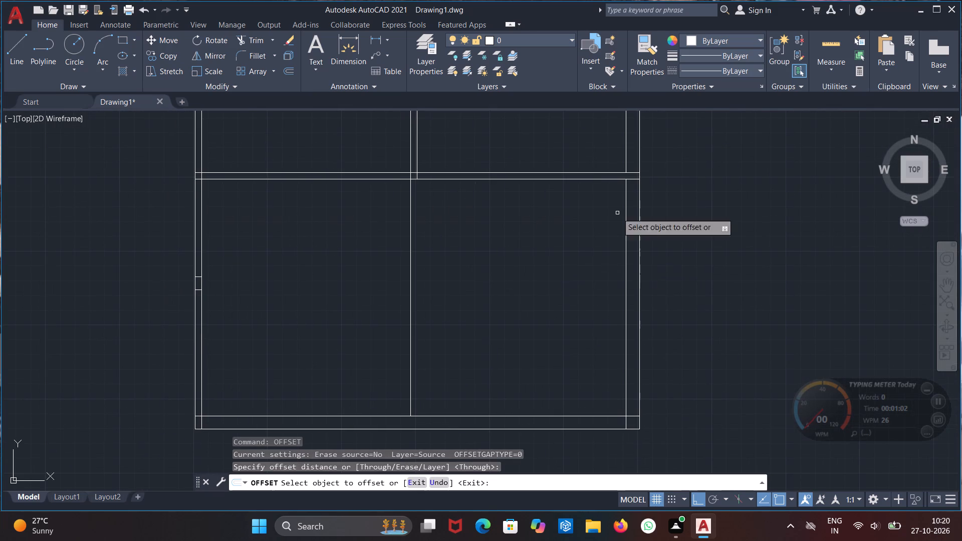
click(628, 296)
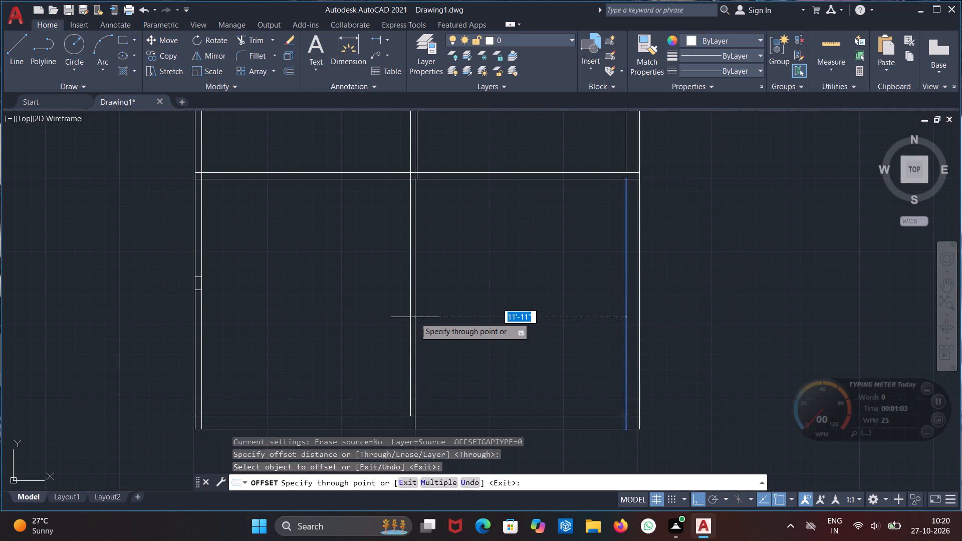
text(12')
text(4.5")
key(Return)
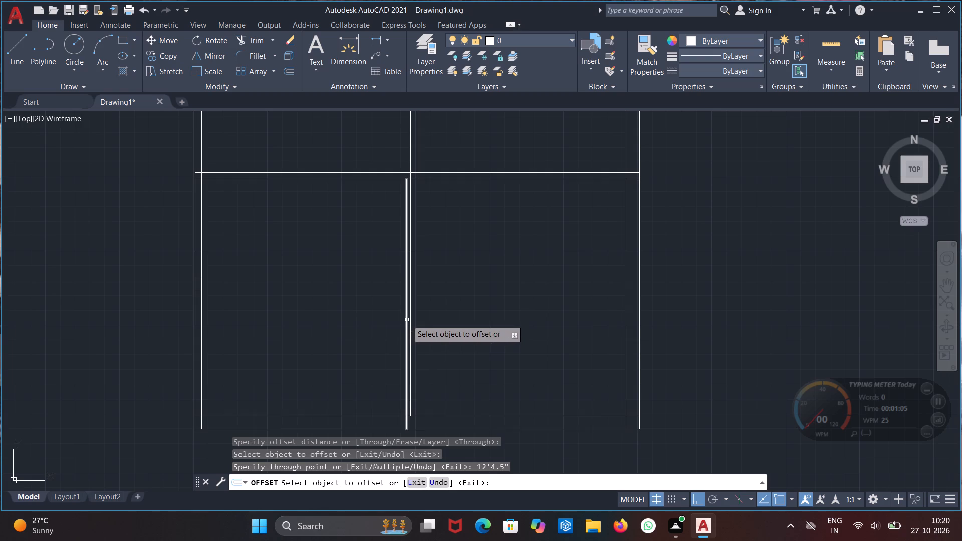
click(407, 320)
text(9")
key(Return)
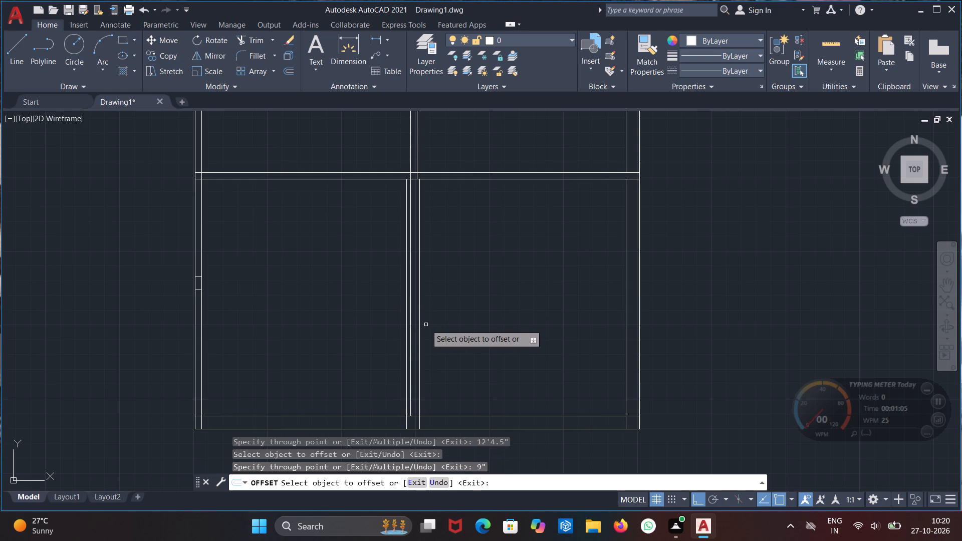
key(Escape)
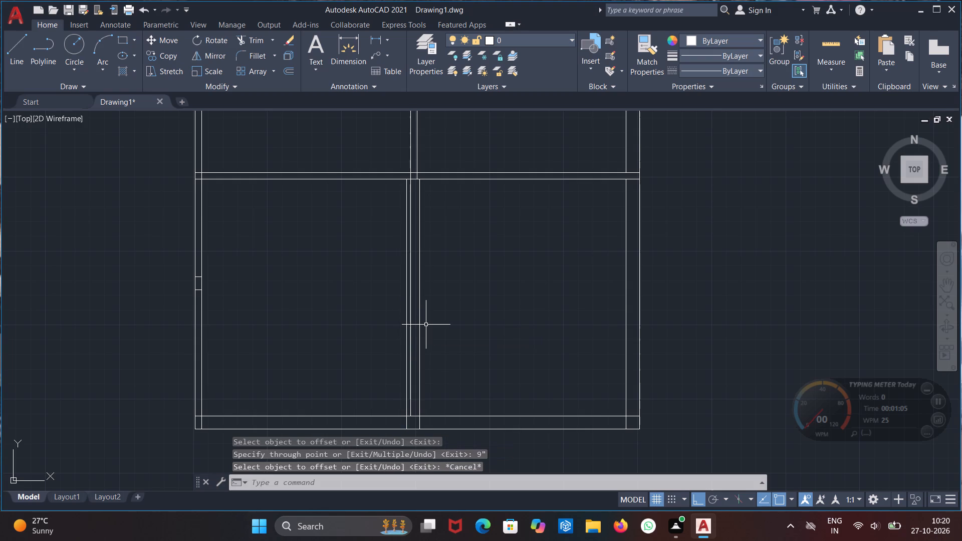
Trim away the old central partition line between the two lines of the new 9" wall.
text(tr)
key(Return)
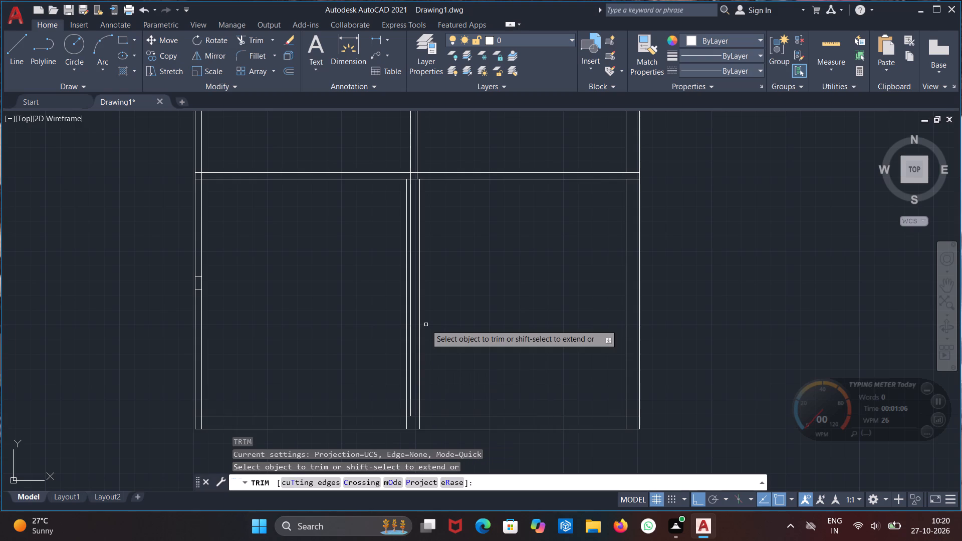
click(411, 326)
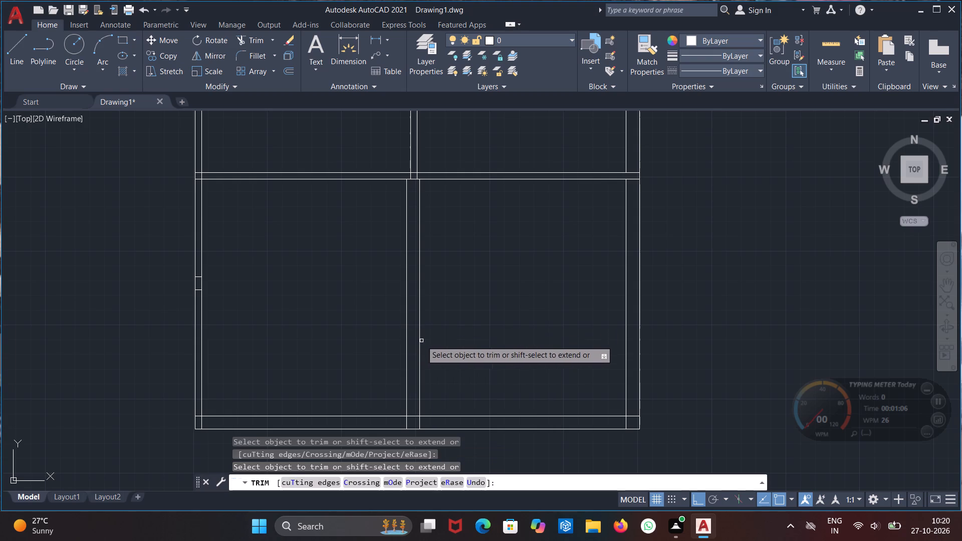
Trim the left side wall's inner line from the uppermost interior cross wall down to the fourth, including pieces inside the walls between.
scroll(458, 352, down, 2)
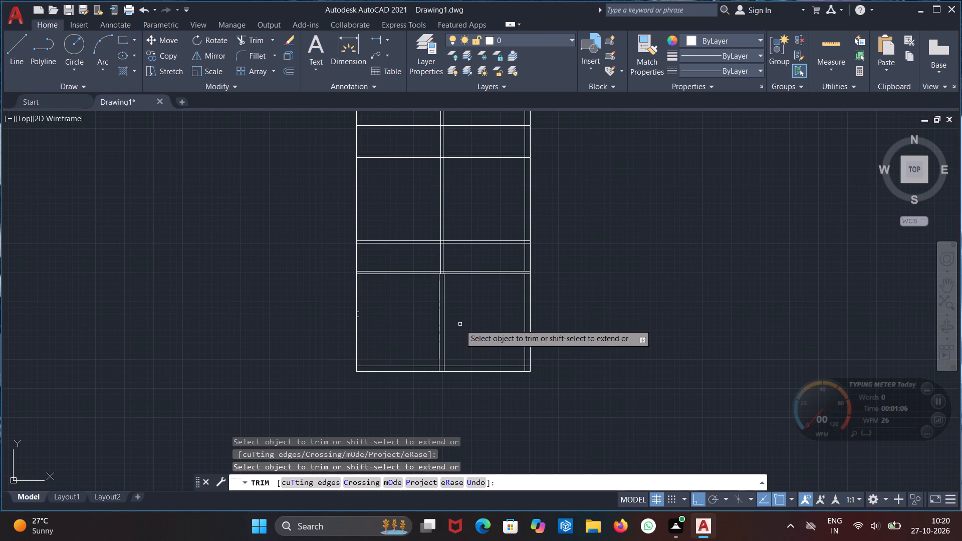
middle_drag(460, 324, 465, 451)
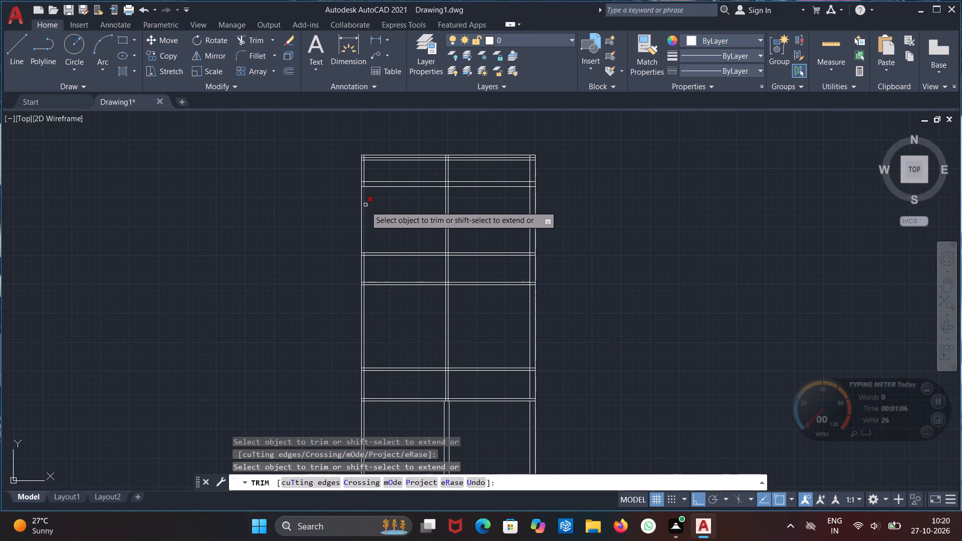
click(365, 207)
click(363, 318)
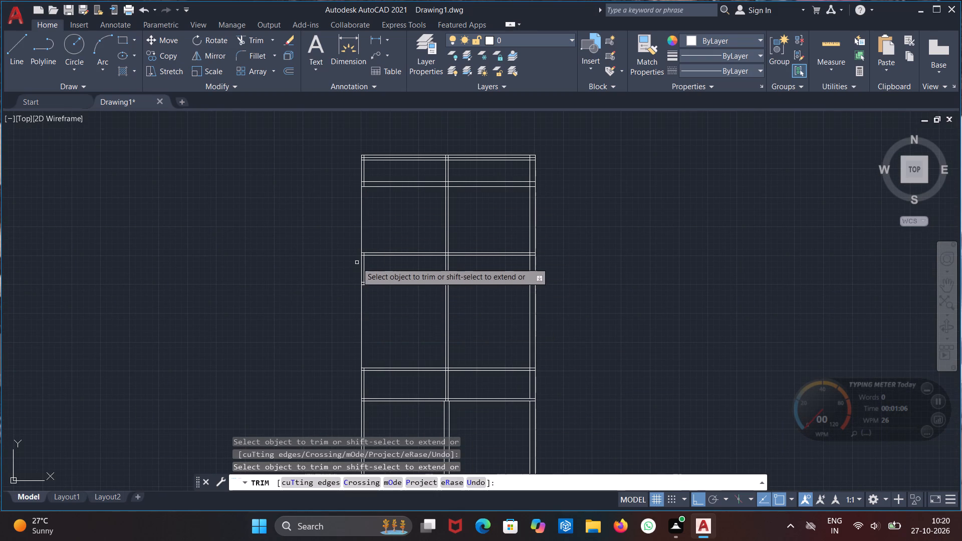
scroll(356, 269, up, 4)
click(404, 287)
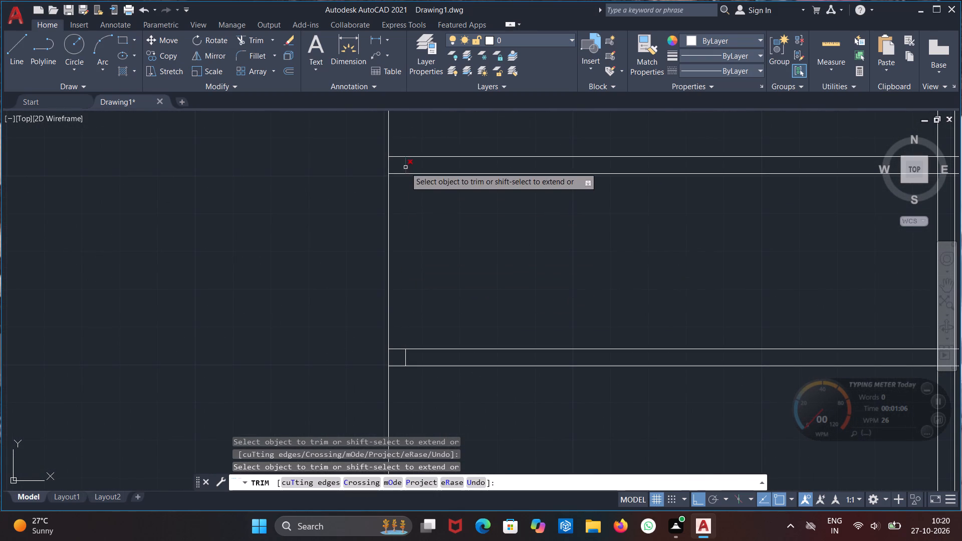
click(405, 164)
click(406, 357)
scroll(442, 356, down, 4)
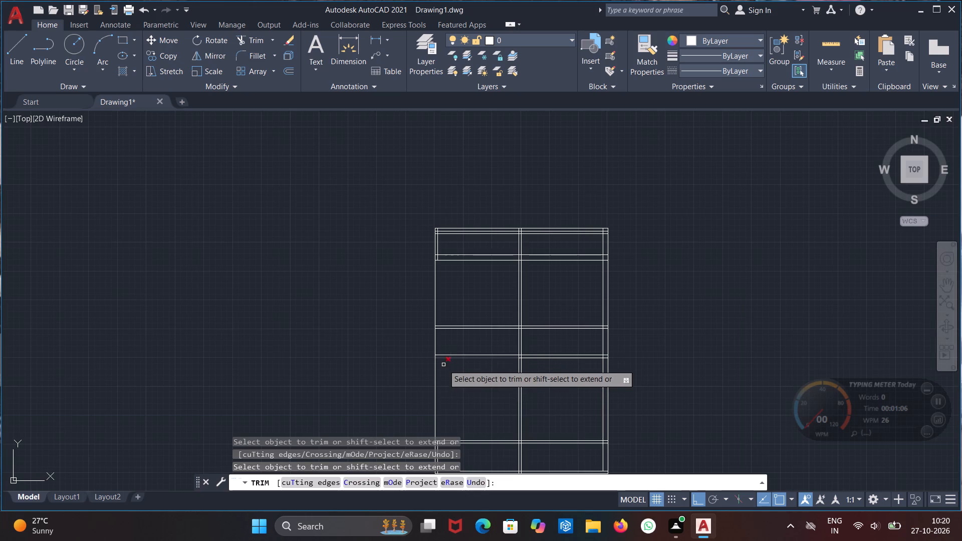
Trim the left side wall's inner line and leftover stubs from the bottom-left room, and its piece inside the bottom wall.
middle_drag(445, 381, 416, 184)
scroll(419, 339, up, 1)
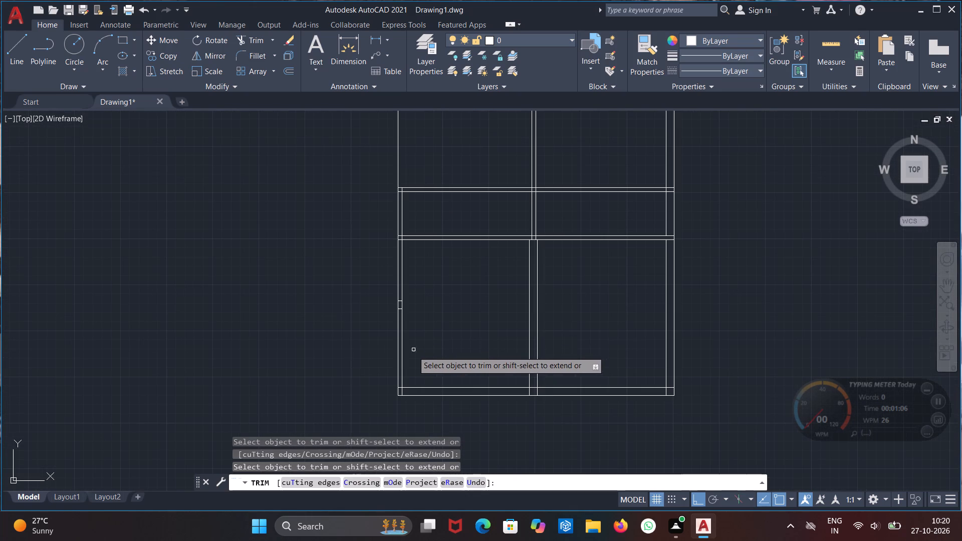
click(403, 364)
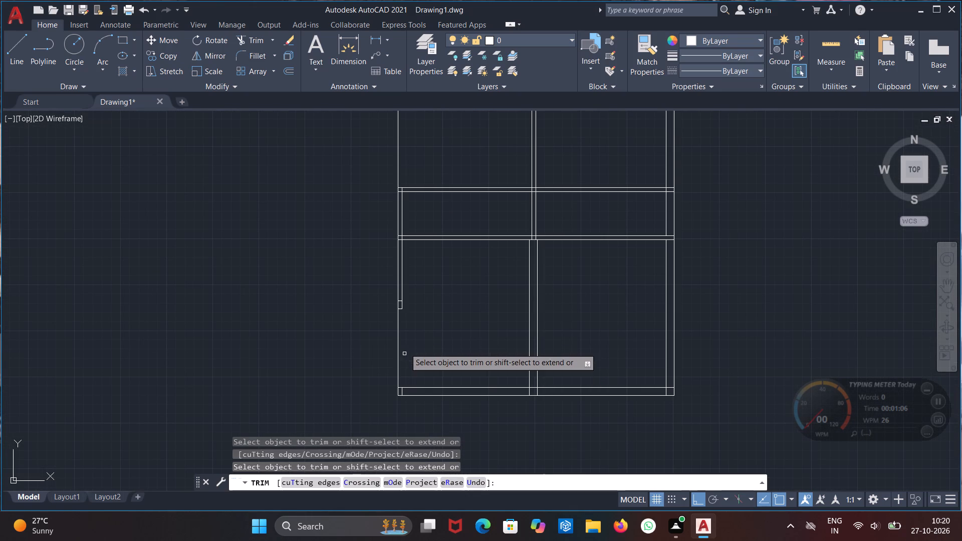
click(402, 307)
click(400, 301)
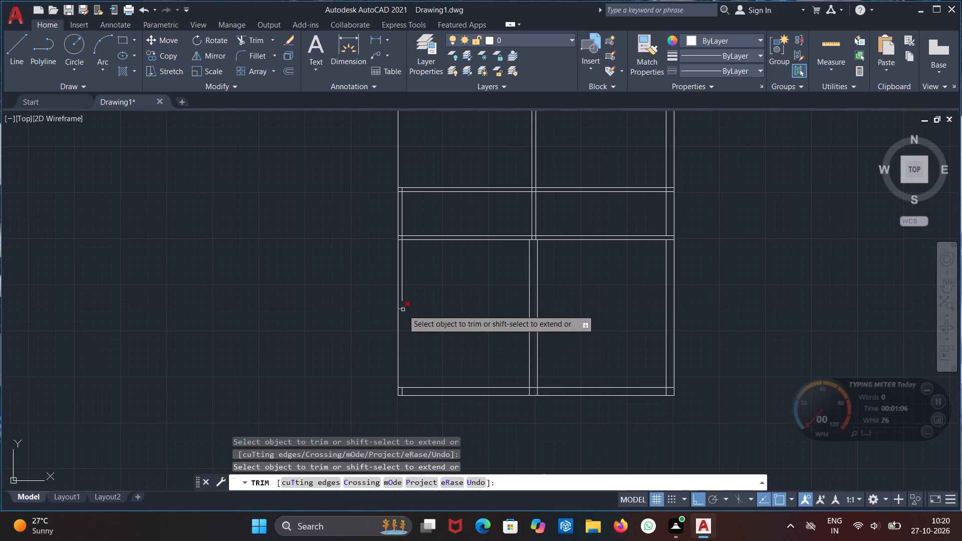
click(402, 310)
click(403, 293)
click(403, 310)
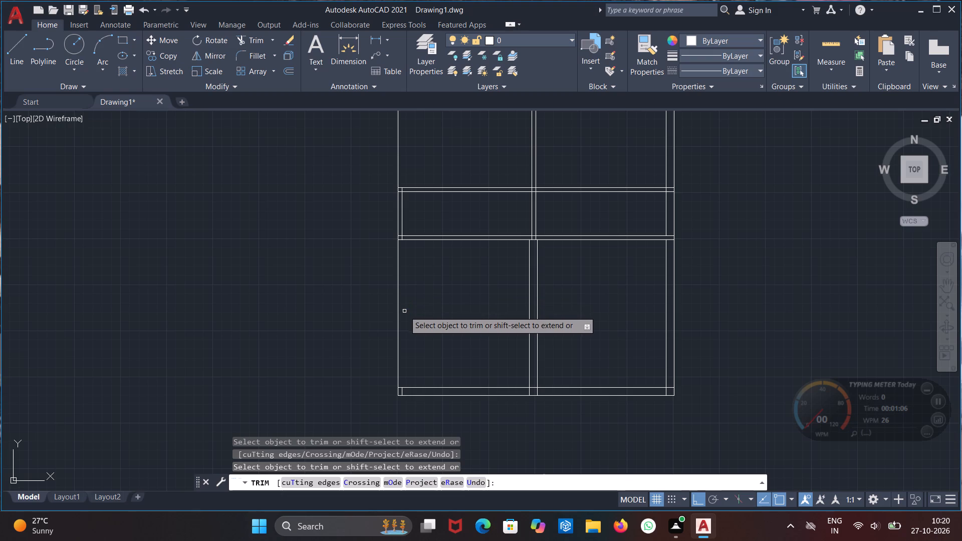
scroll(402, 381, up, 4)
middle_drag(418, 407, 414, 232)
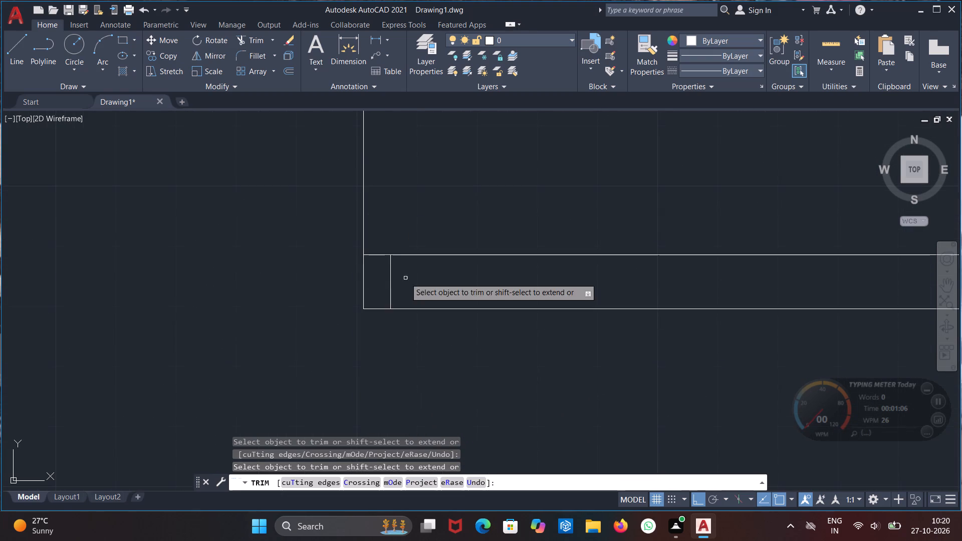
click(390, 288)
scroll(583, 256, down, 4)
scroll(579, 200, down, 2)
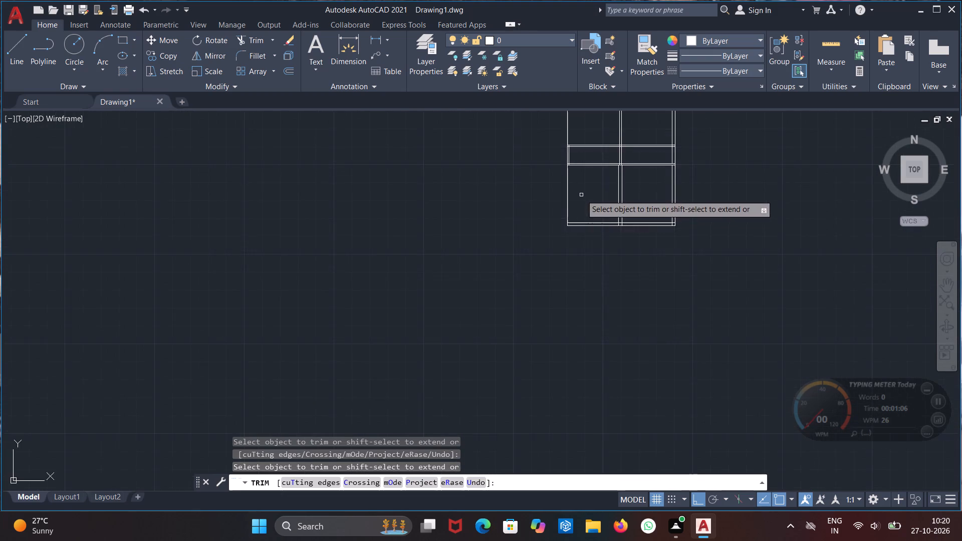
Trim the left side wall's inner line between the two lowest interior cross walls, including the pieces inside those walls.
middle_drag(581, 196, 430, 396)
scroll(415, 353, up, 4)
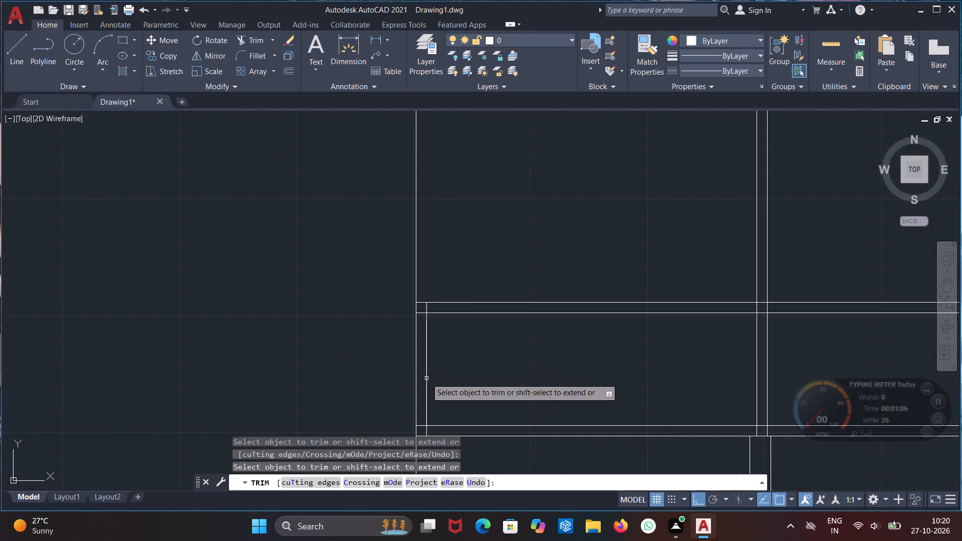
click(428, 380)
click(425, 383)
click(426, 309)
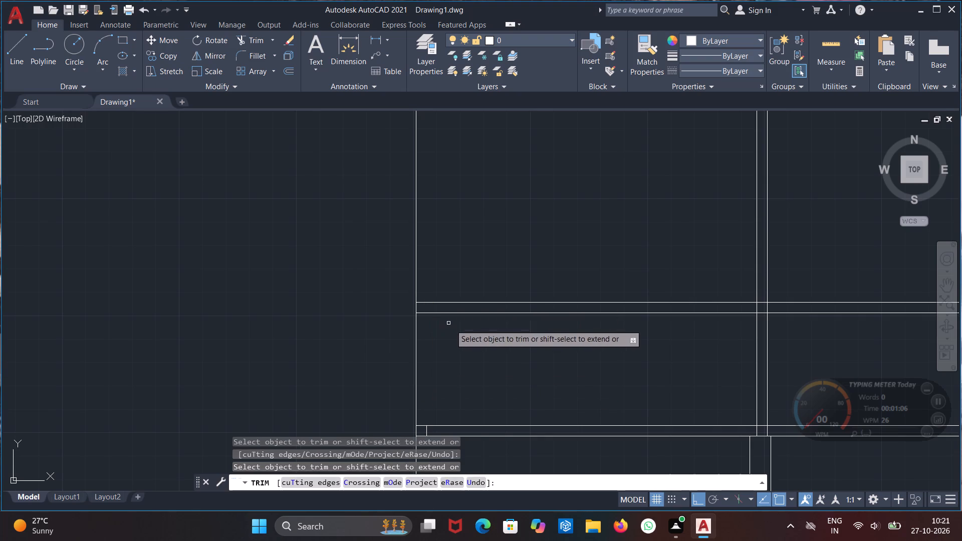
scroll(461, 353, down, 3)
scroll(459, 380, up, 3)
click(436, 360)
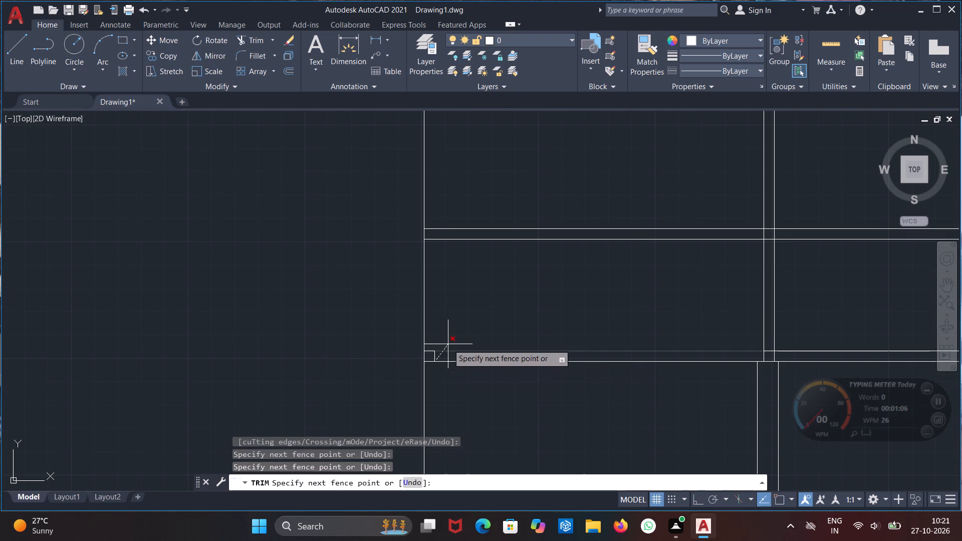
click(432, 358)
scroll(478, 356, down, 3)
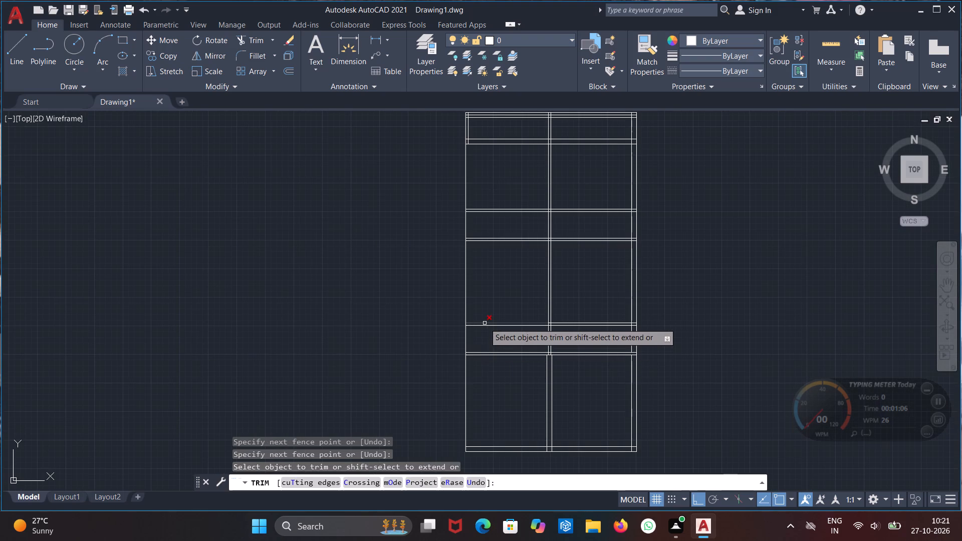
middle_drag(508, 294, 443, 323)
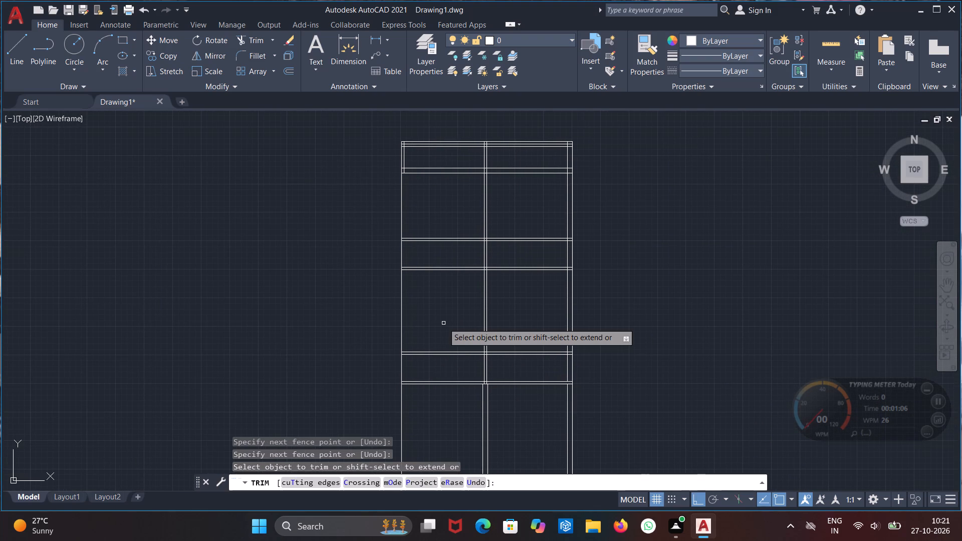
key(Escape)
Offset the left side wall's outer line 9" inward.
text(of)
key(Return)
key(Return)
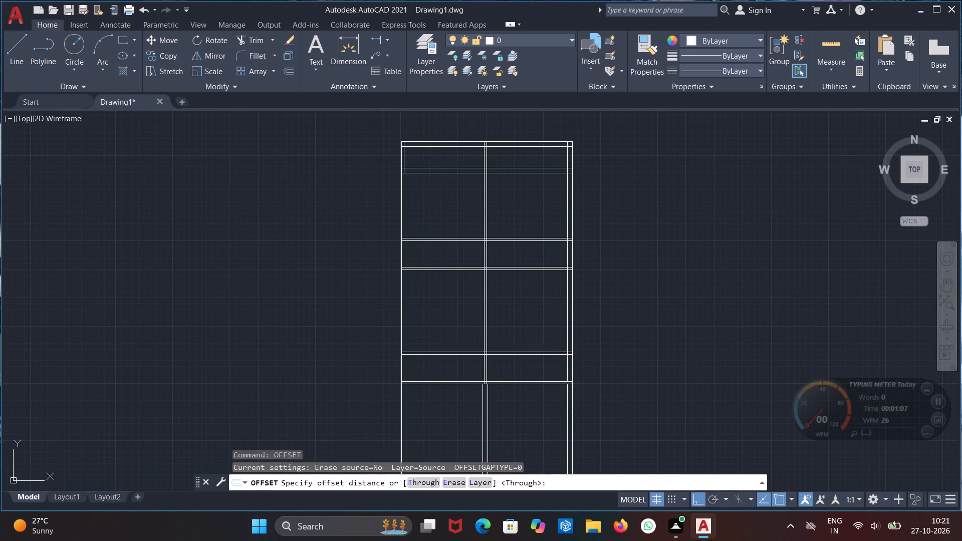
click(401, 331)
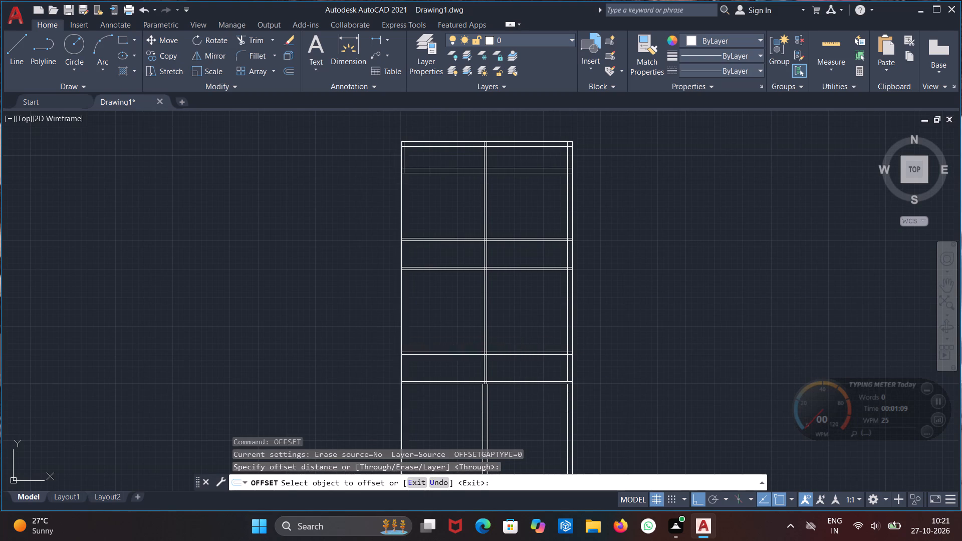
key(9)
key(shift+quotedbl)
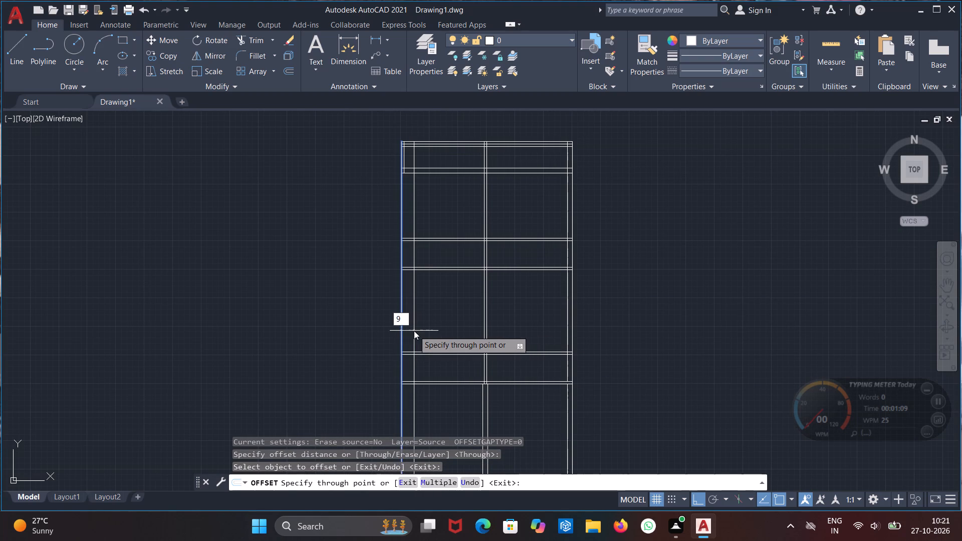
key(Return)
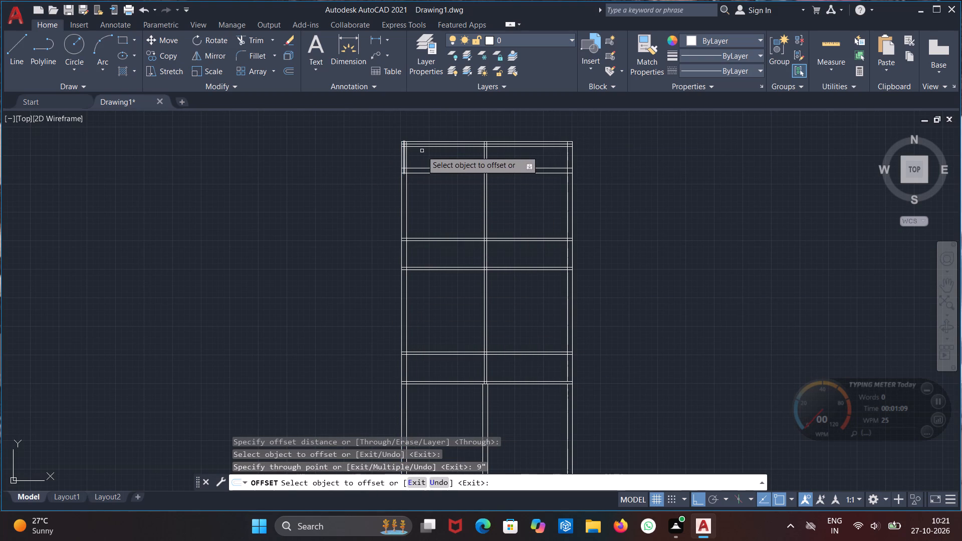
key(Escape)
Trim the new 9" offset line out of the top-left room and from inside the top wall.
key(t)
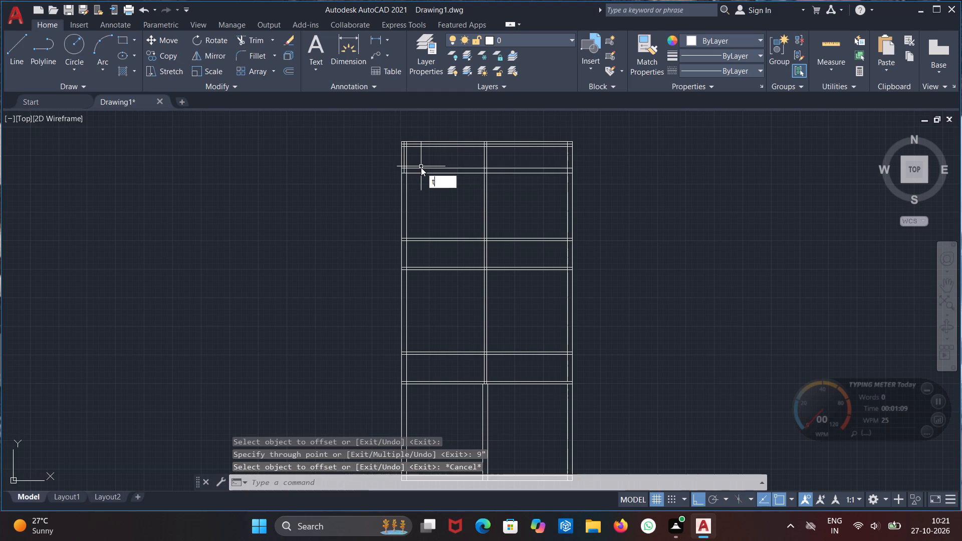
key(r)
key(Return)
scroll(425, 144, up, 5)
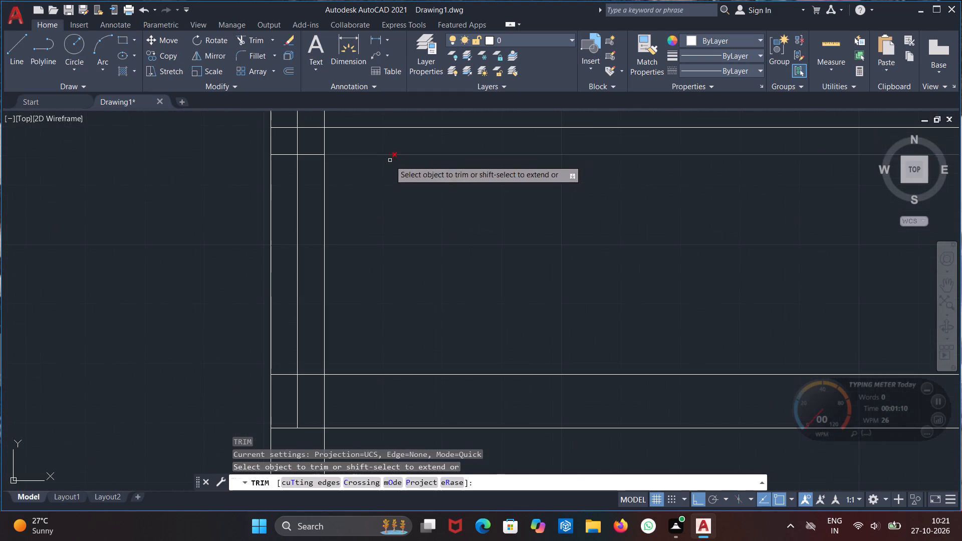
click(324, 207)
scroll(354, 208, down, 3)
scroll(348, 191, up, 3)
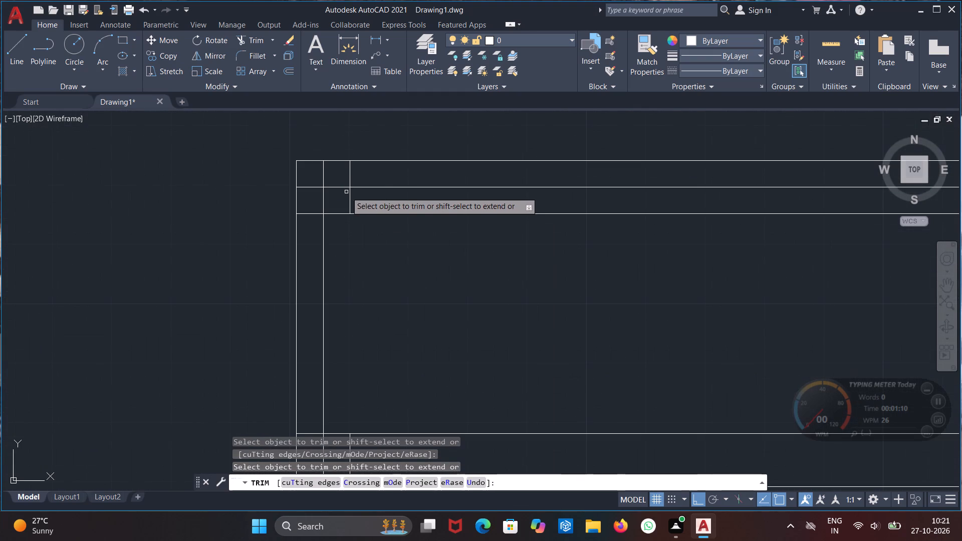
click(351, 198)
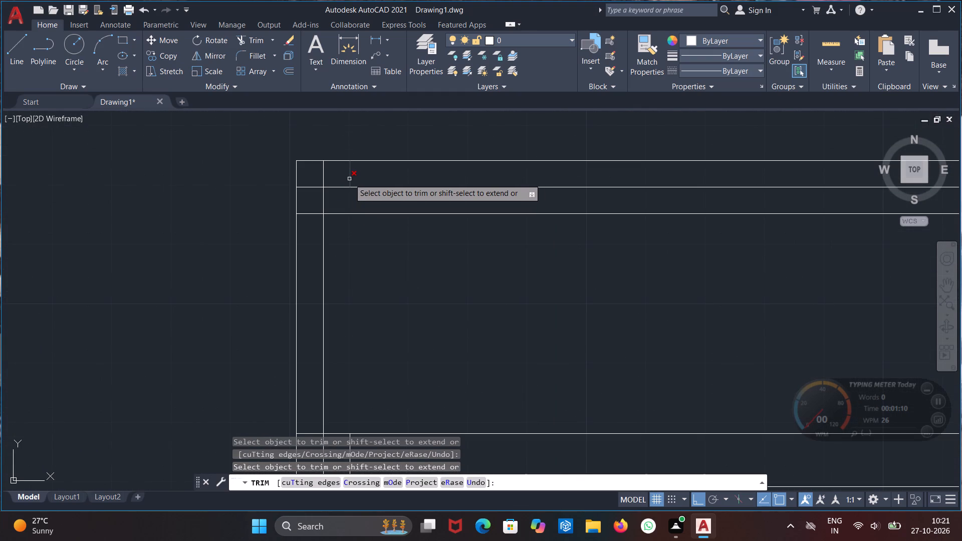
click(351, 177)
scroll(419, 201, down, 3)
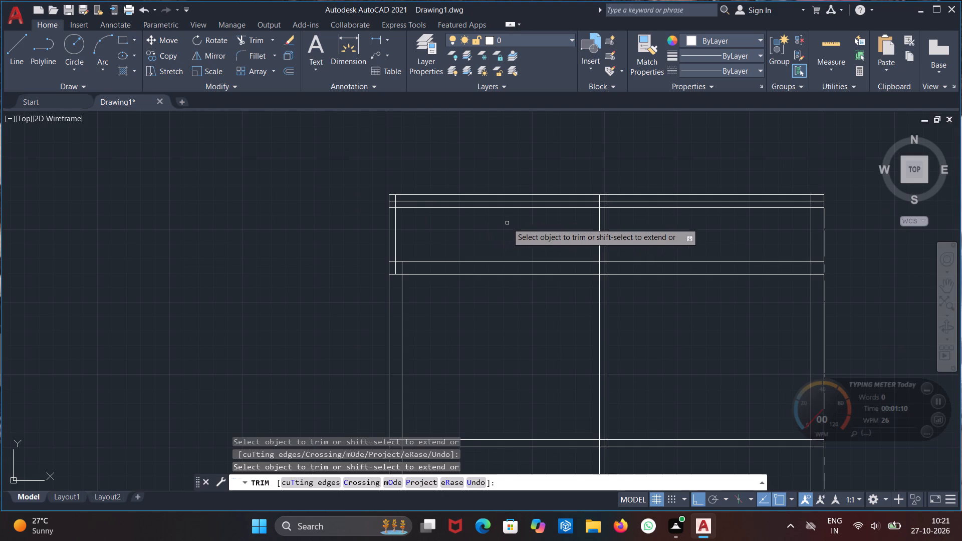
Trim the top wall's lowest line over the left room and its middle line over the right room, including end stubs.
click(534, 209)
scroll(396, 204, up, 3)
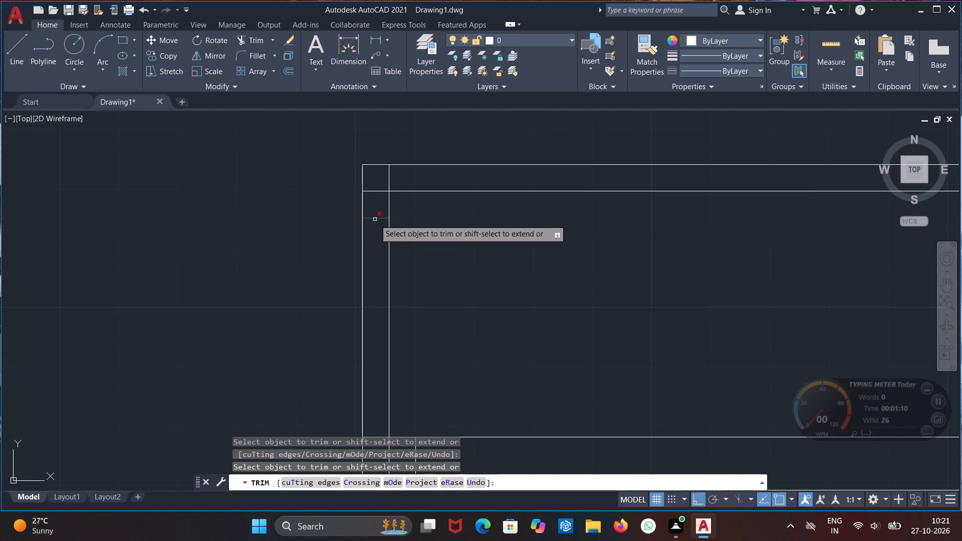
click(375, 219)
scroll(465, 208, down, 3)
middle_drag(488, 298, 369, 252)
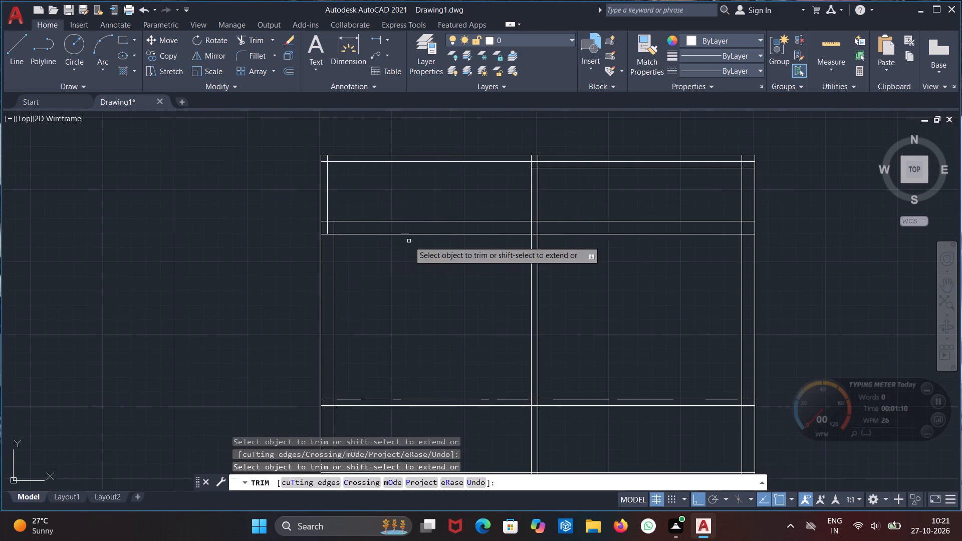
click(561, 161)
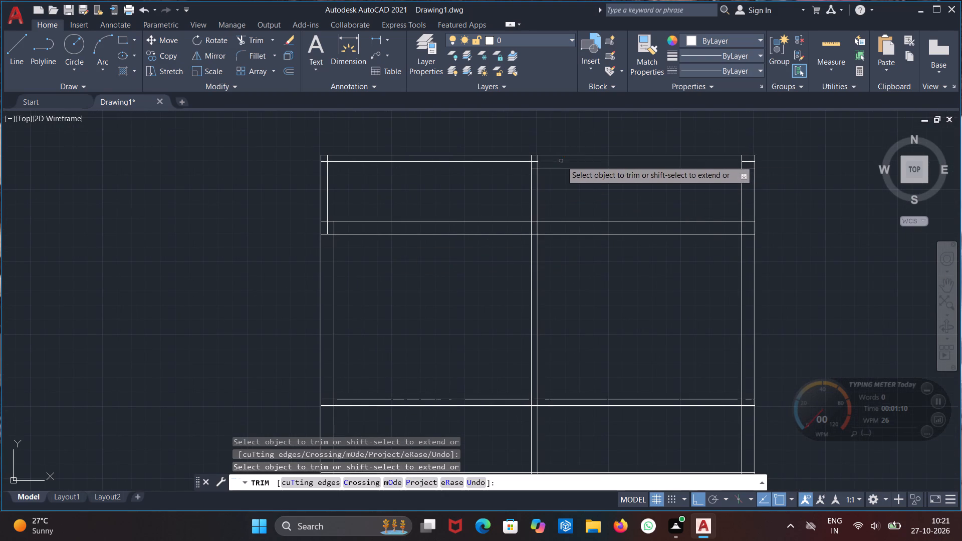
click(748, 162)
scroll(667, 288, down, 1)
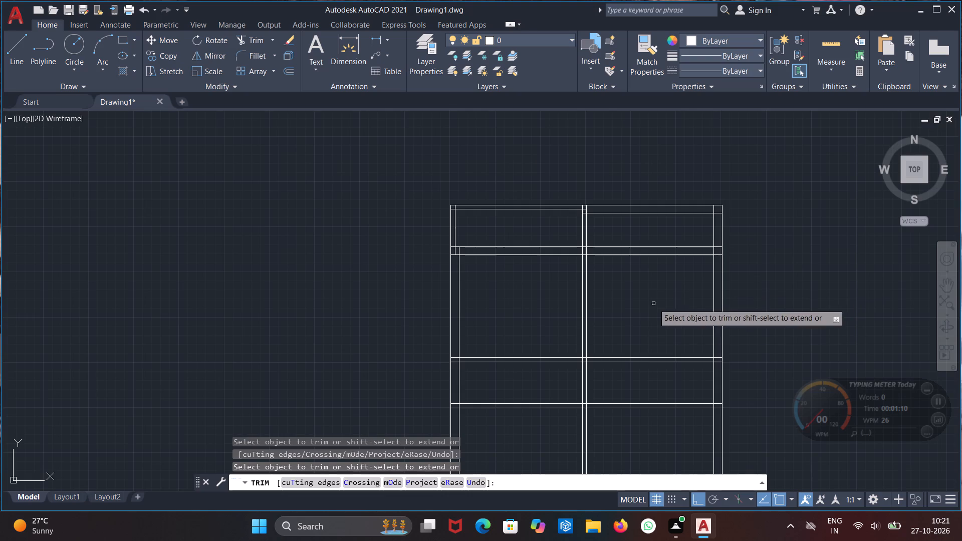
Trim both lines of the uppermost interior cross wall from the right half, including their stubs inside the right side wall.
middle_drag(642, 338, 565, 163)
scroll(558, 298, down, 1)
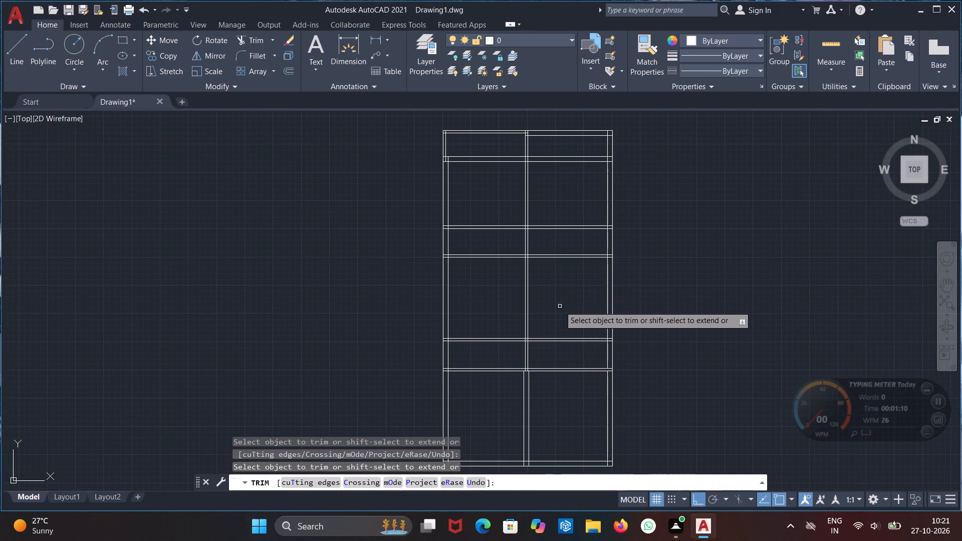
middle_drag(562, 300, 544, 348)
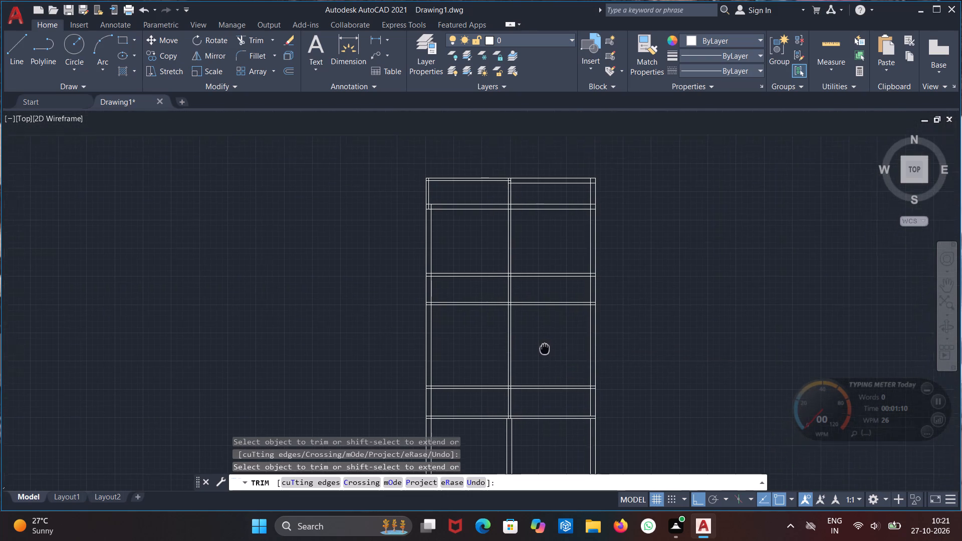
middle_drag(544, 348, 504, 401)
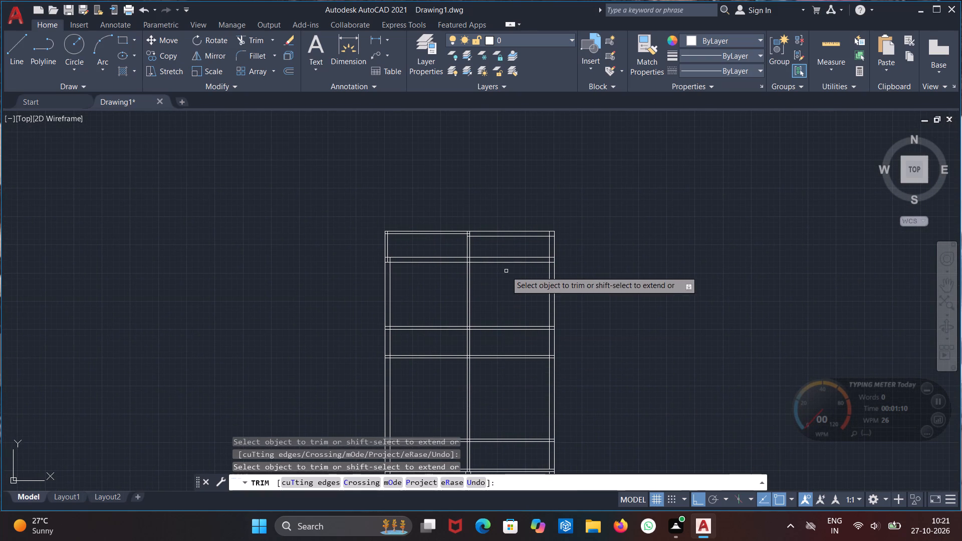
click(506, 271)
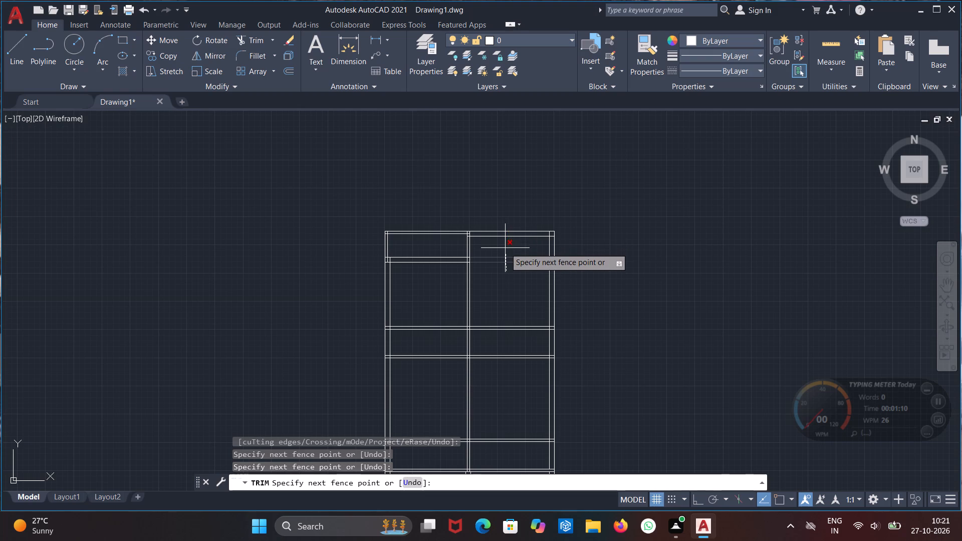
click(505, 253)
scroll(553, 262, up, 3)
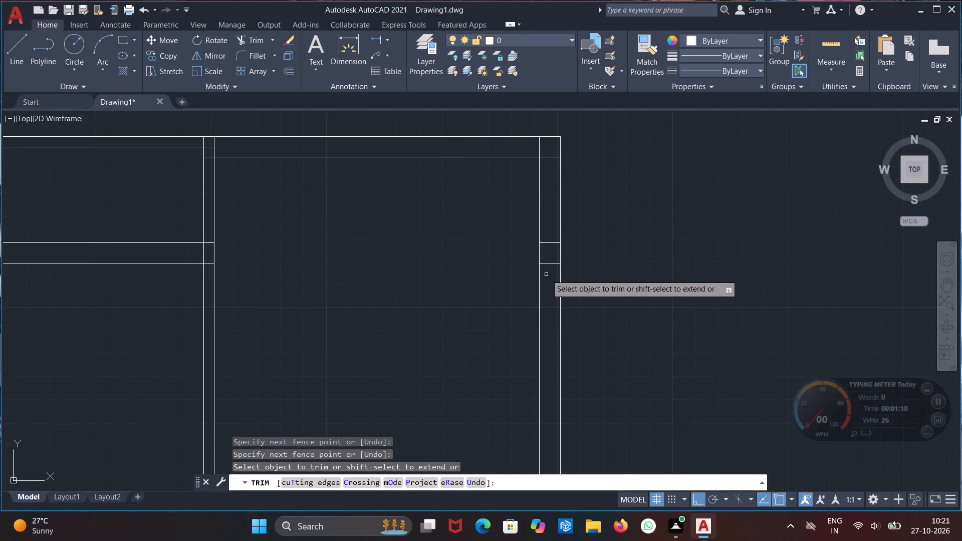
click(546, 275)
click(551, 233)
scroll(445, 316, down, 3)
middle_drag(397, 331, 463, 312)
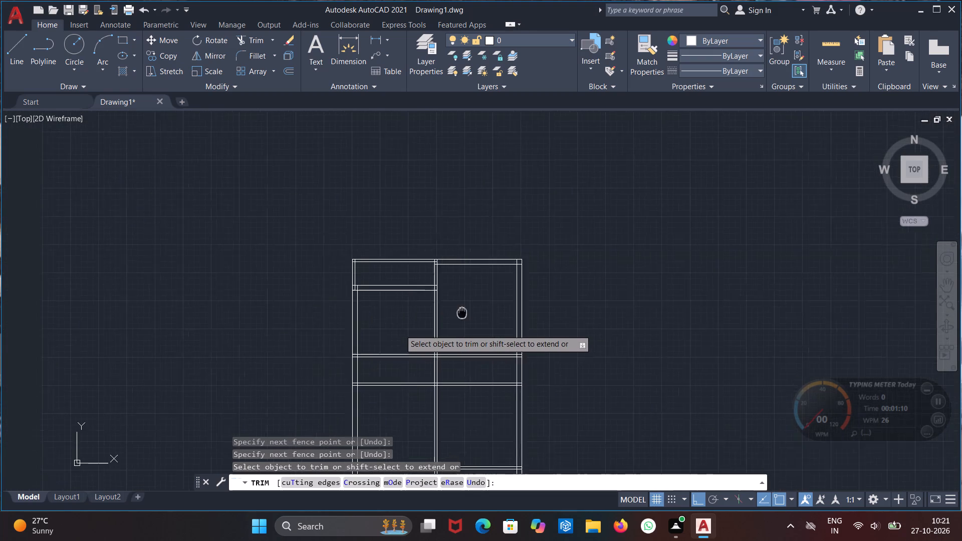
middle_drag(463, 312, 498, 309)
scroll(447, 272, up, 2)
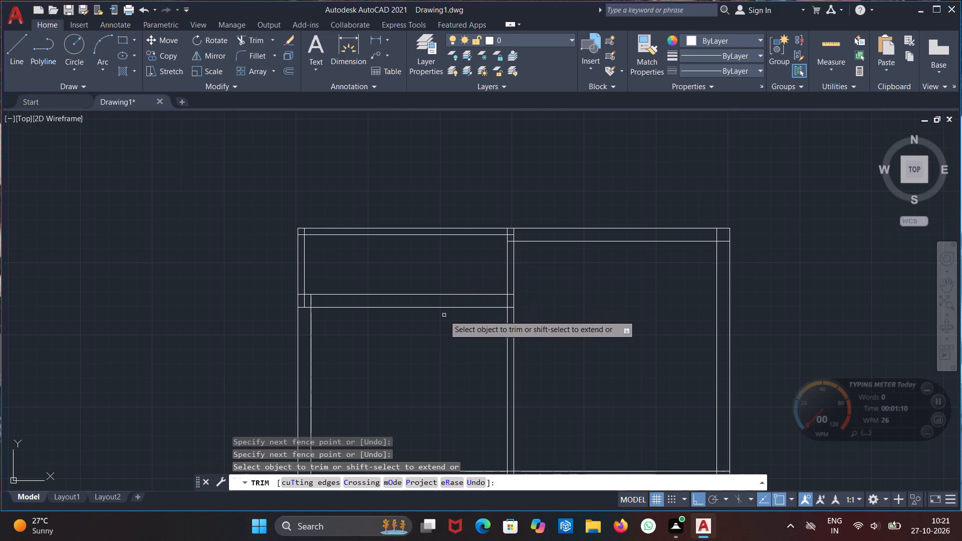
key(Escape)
Erase the entire floor plan.
middle_drag(447, 324, 432, 290)
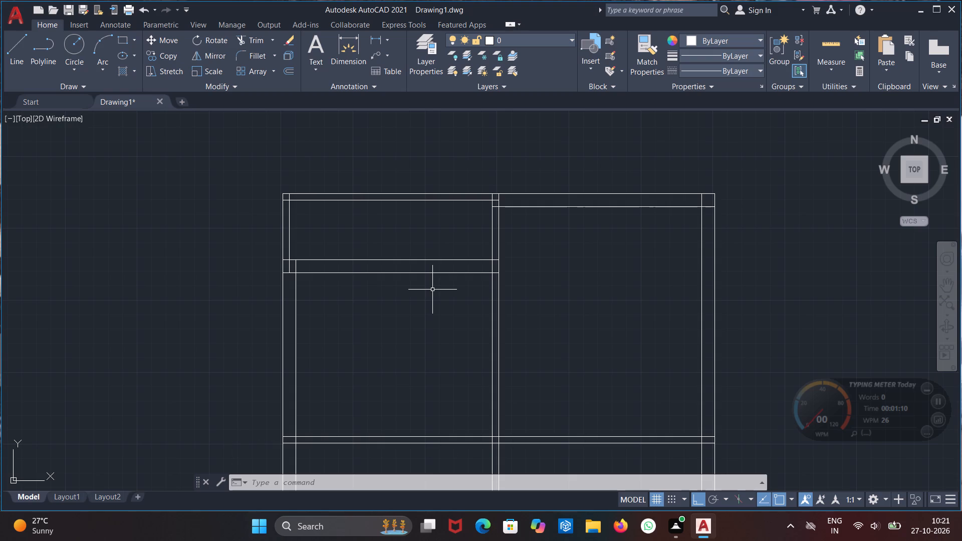
scroll(432, 290, down, 5)
middle_drag(424, 314, 425, 268)
scroll(424, 269, up, 2)
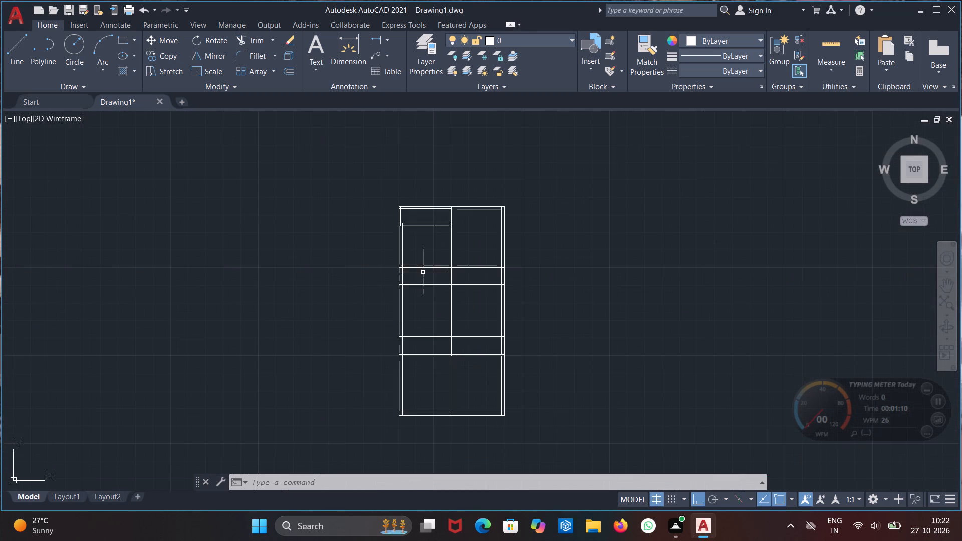
click(366, 175)
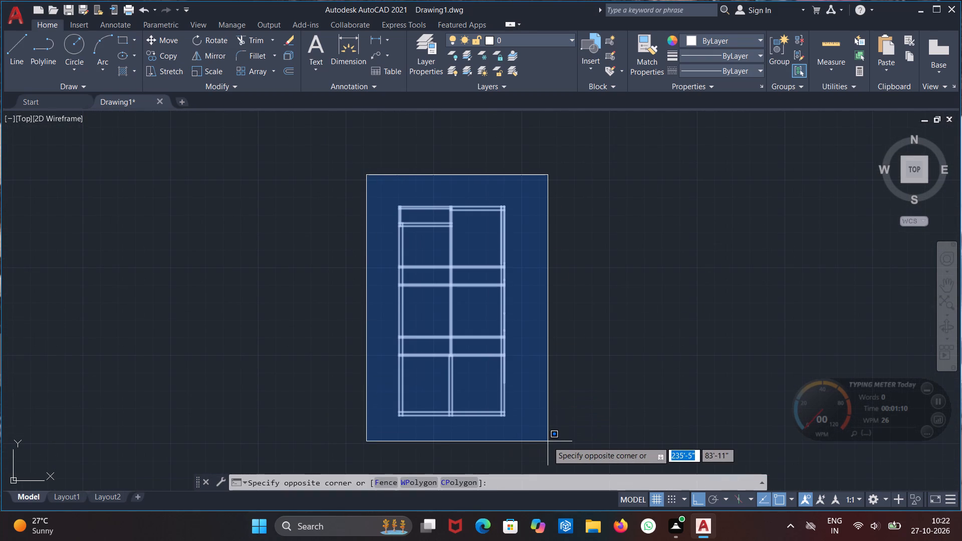
click(548, 441)
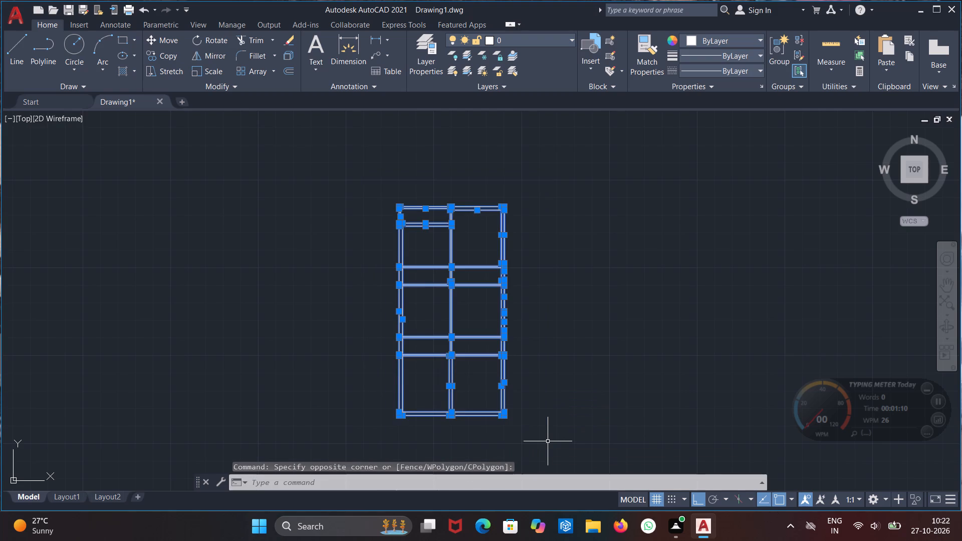
key(Delete)
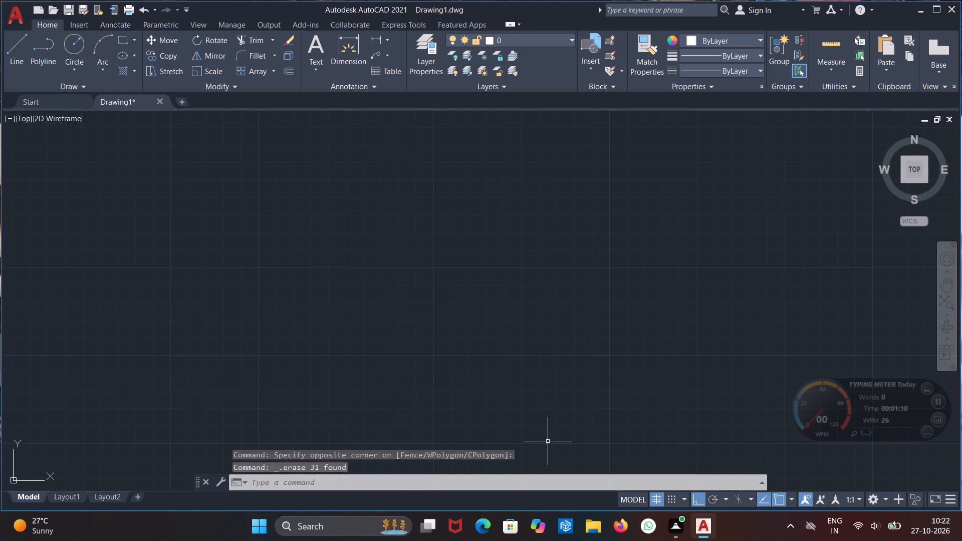
Draw a vertical line 12'4.5" long downward in the empty drawing area, dismissing the typing-training pop-up.
key(l)
key(Return)
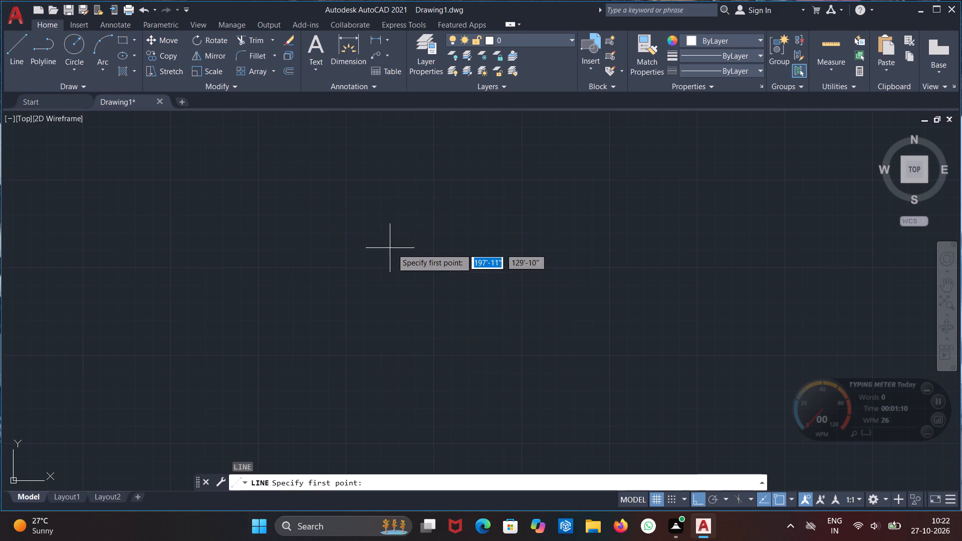
click(394, 213)
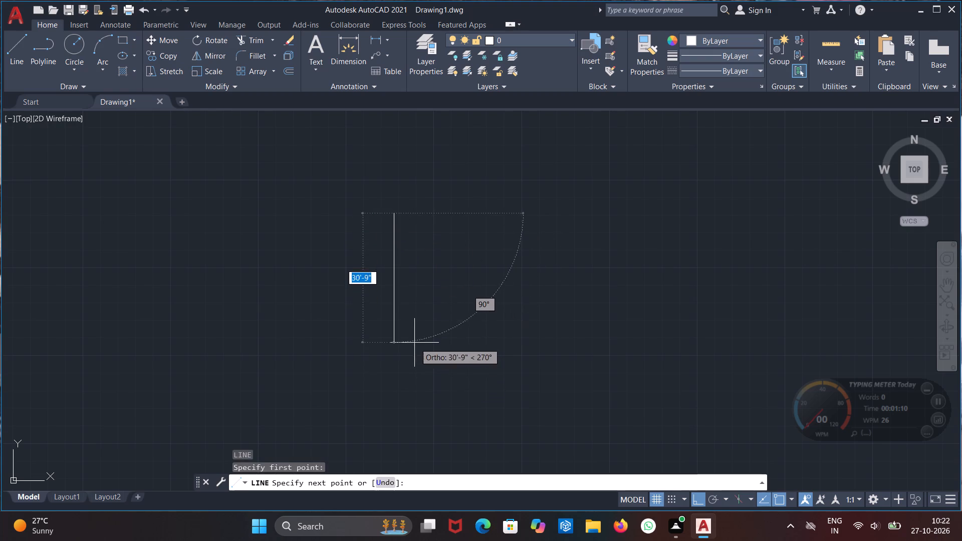
text(12')
text(4.5")
key(Return)
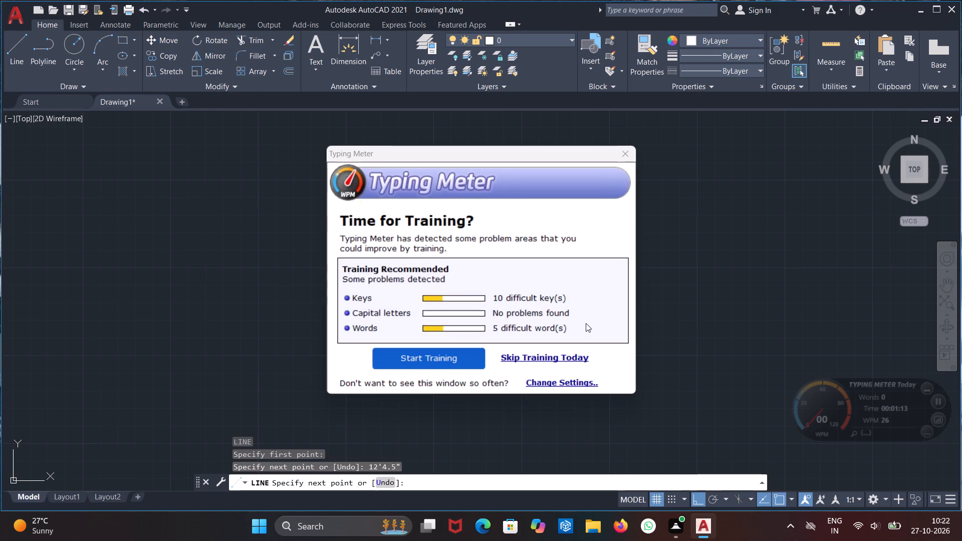
click(620, 153)
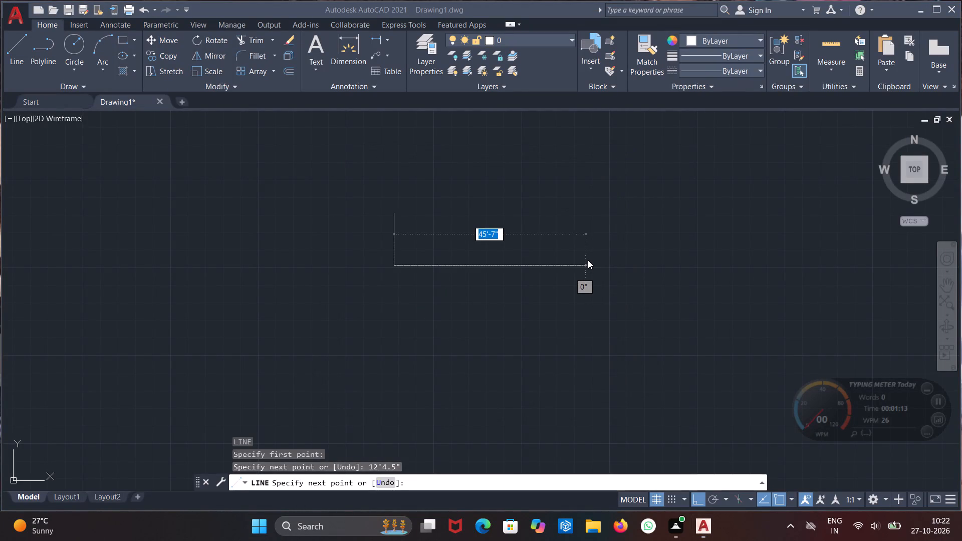
key(Escape)
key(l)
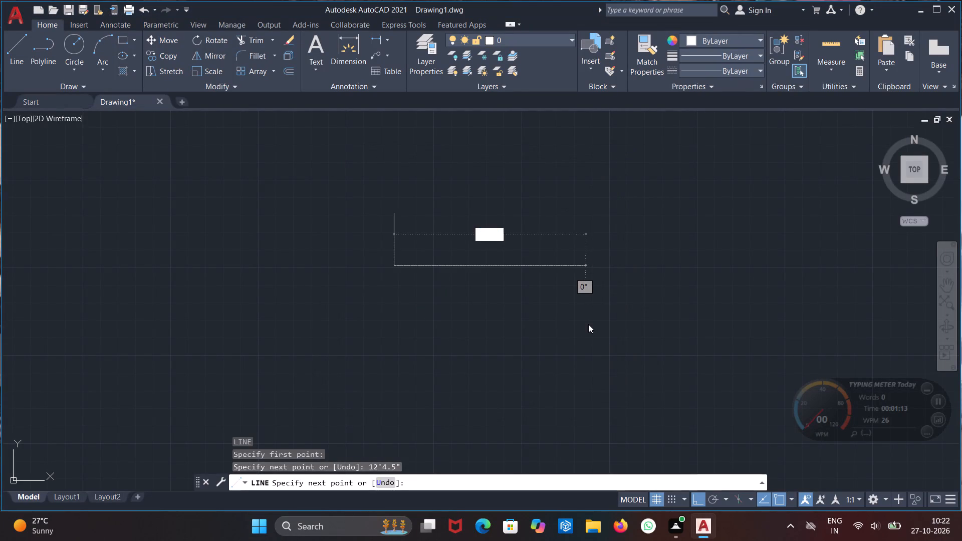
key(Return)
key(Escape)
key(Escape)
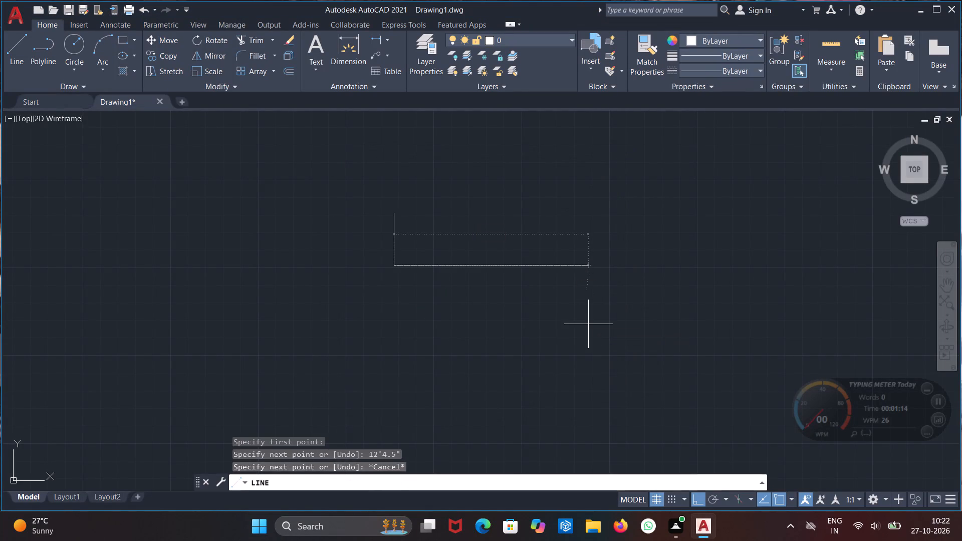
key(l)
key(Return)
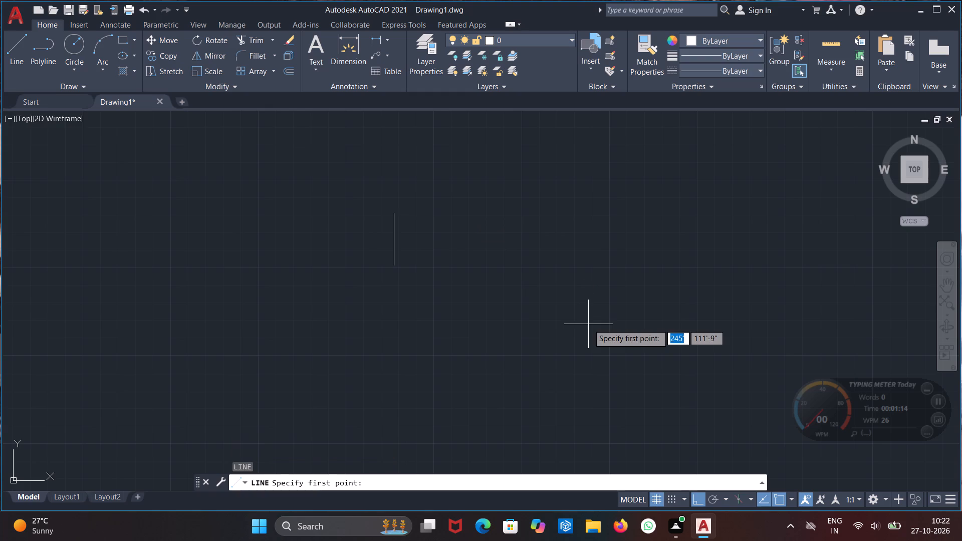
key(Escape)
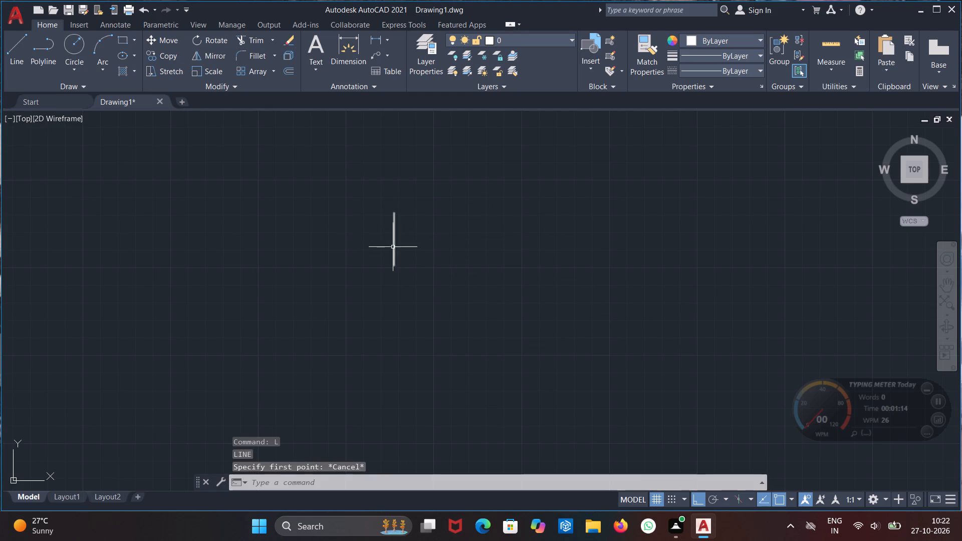
Erase the vertical line, leaving the drawing area empty.
click(395, 251)
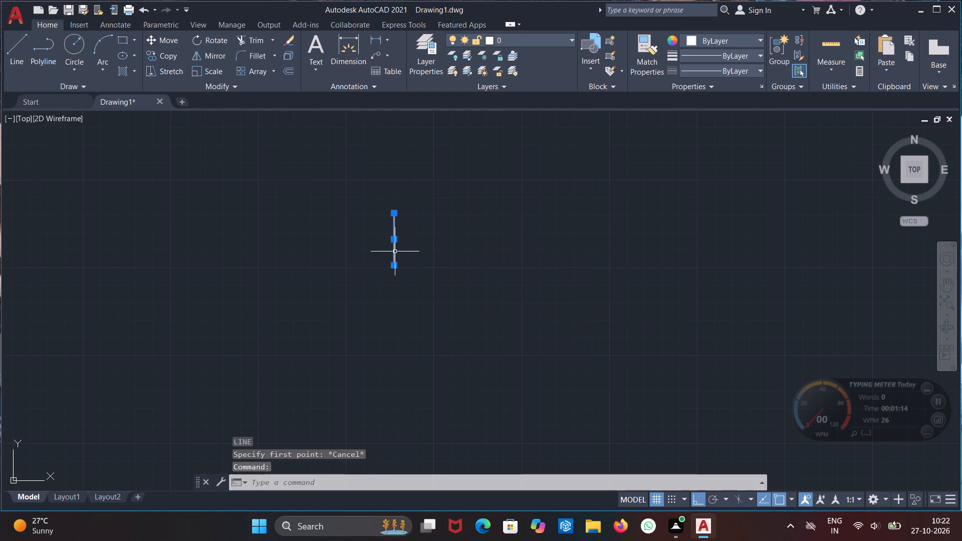
key(Delete)
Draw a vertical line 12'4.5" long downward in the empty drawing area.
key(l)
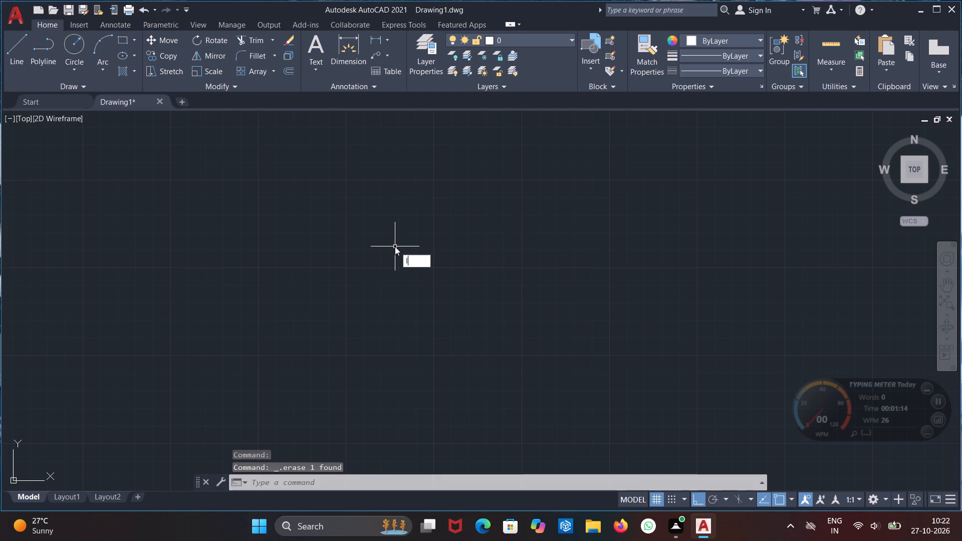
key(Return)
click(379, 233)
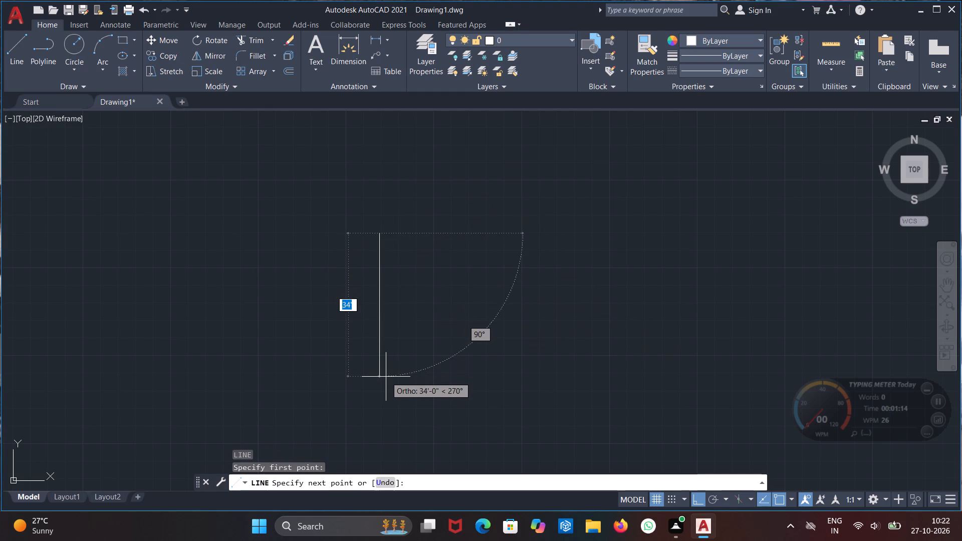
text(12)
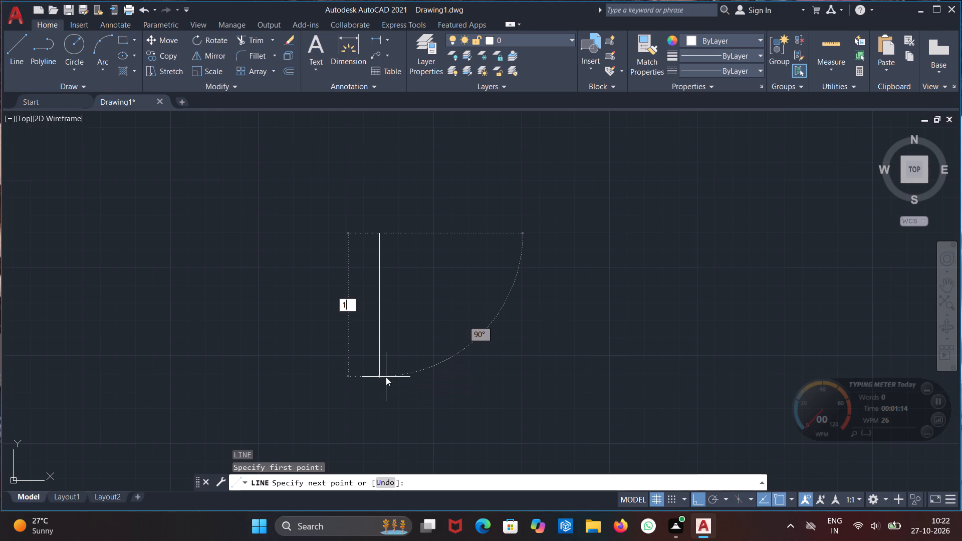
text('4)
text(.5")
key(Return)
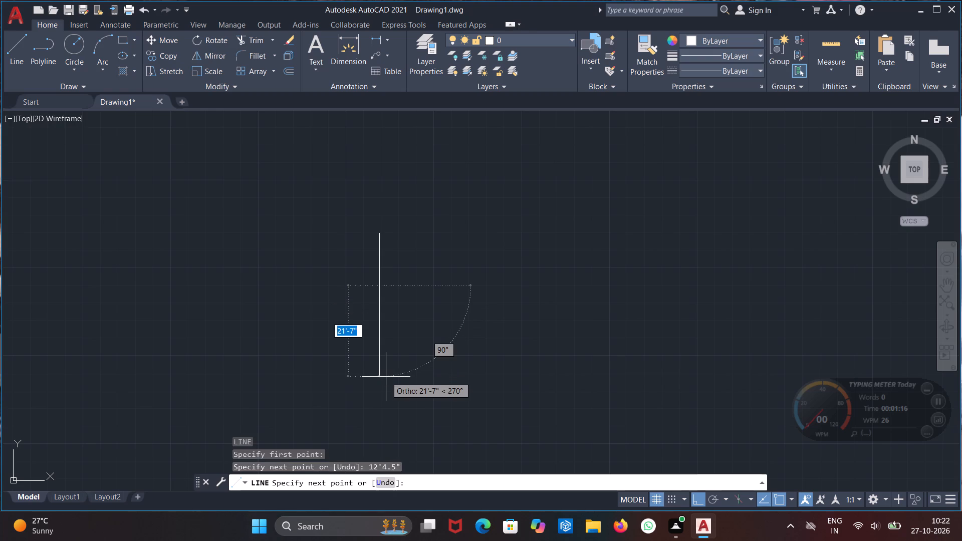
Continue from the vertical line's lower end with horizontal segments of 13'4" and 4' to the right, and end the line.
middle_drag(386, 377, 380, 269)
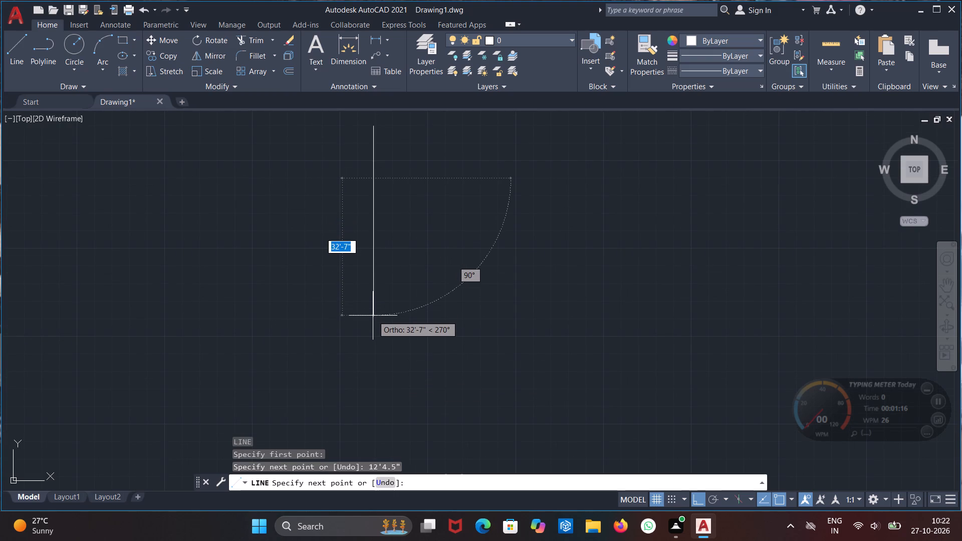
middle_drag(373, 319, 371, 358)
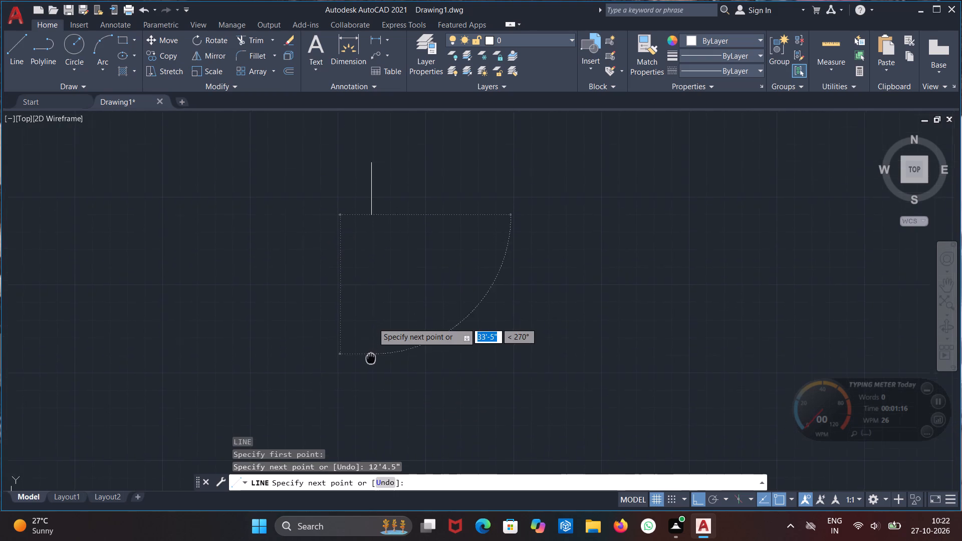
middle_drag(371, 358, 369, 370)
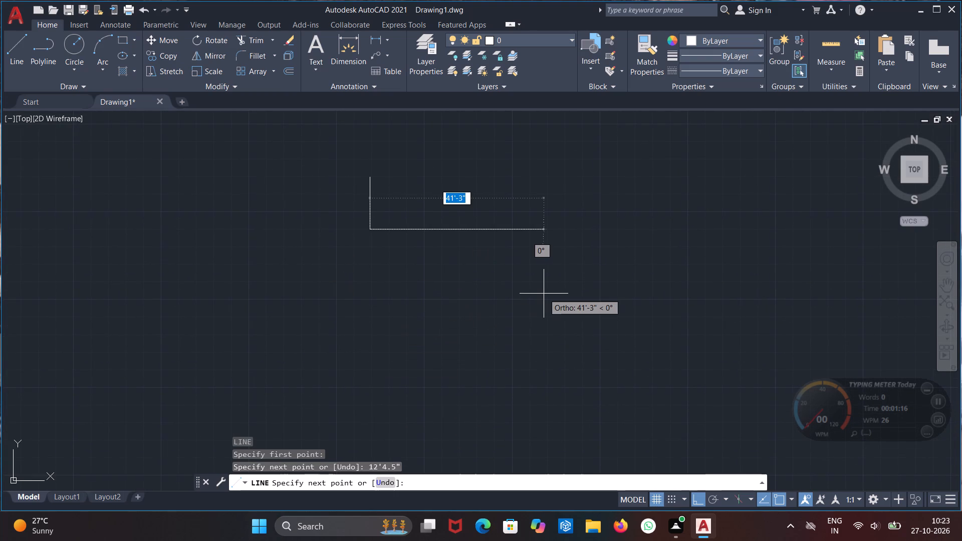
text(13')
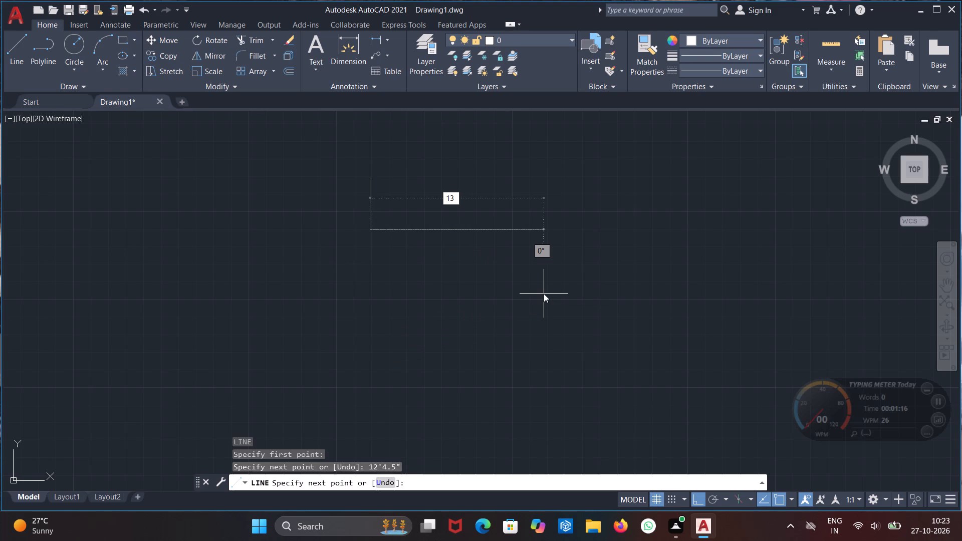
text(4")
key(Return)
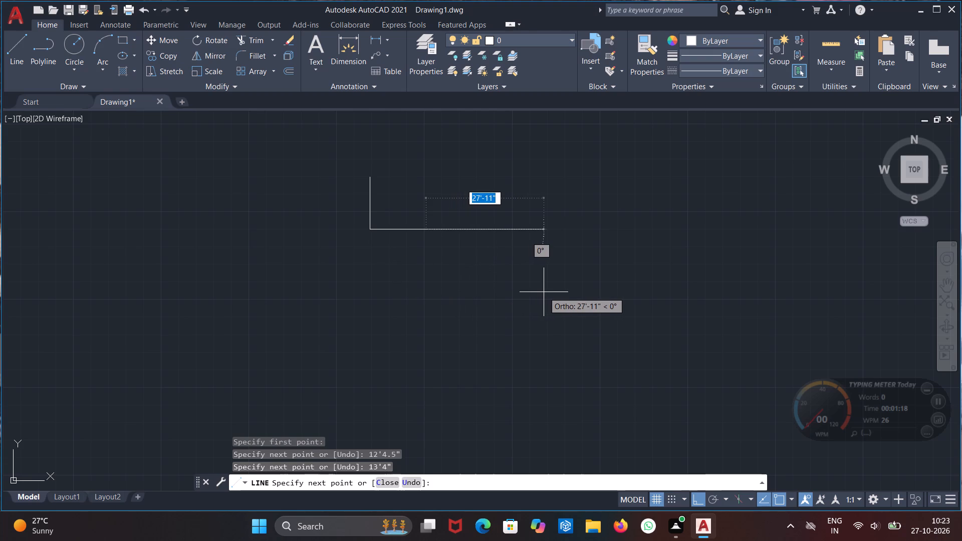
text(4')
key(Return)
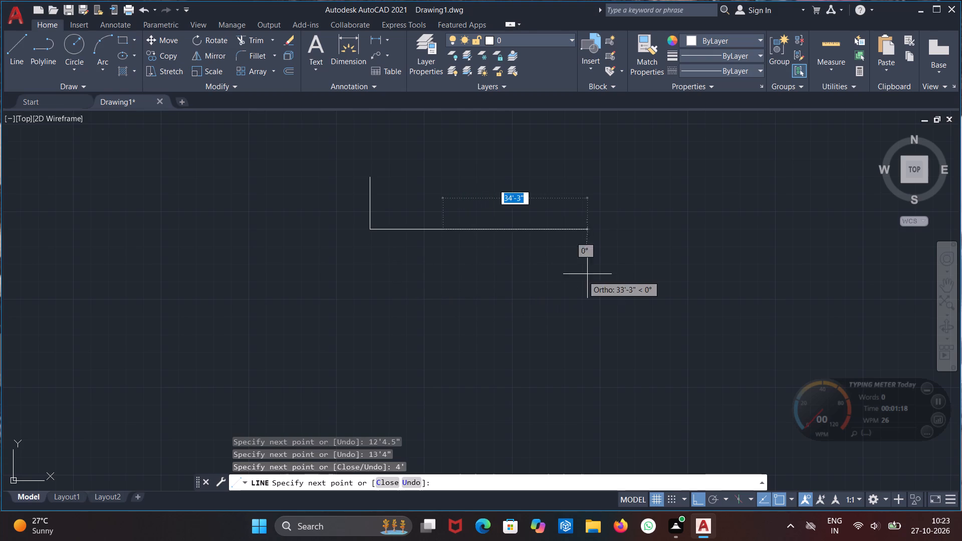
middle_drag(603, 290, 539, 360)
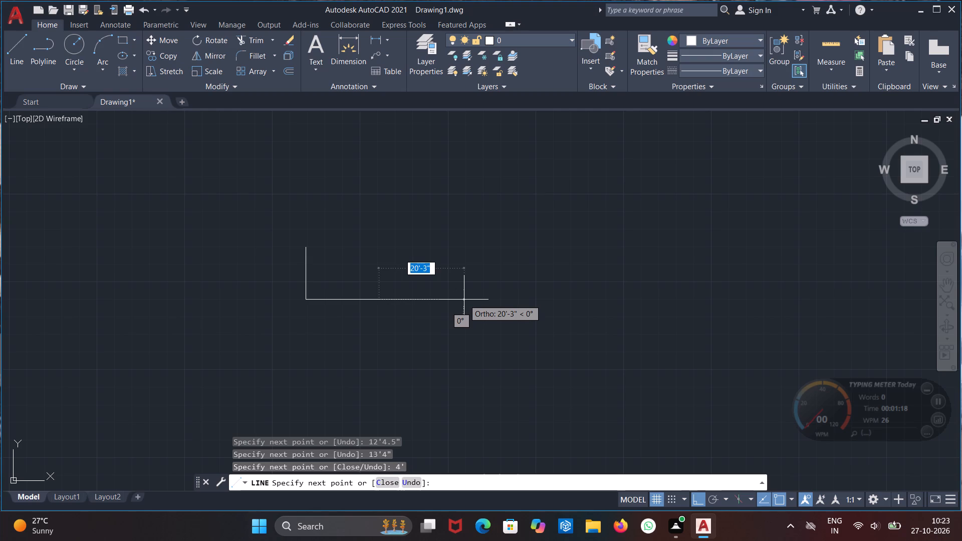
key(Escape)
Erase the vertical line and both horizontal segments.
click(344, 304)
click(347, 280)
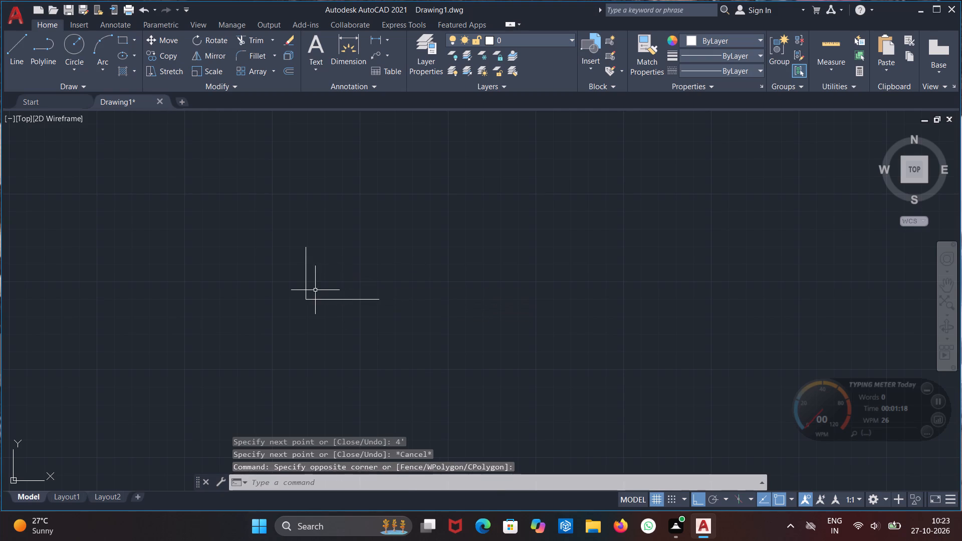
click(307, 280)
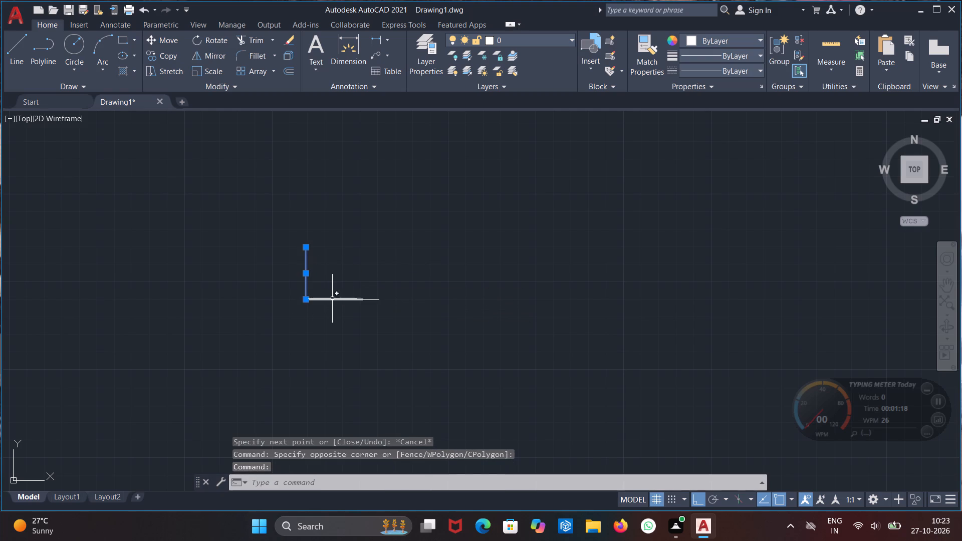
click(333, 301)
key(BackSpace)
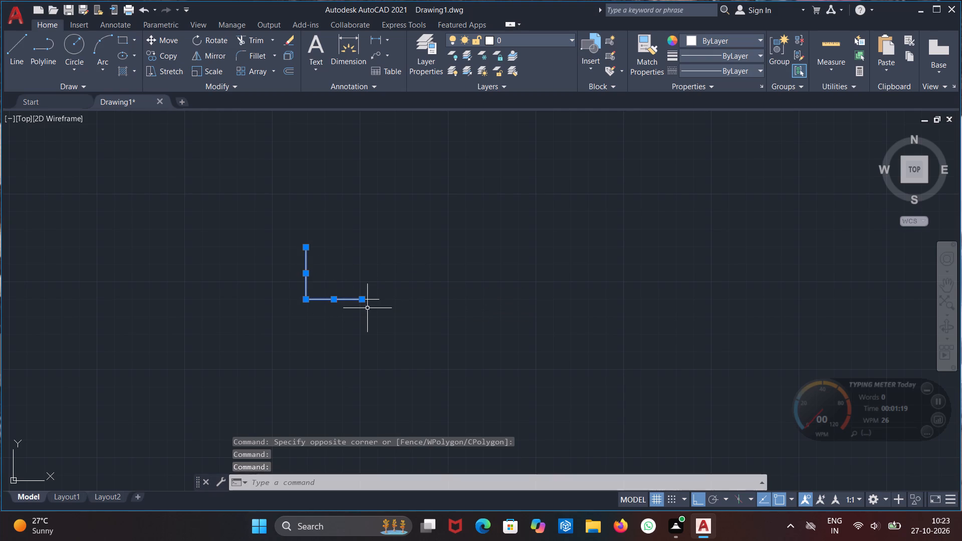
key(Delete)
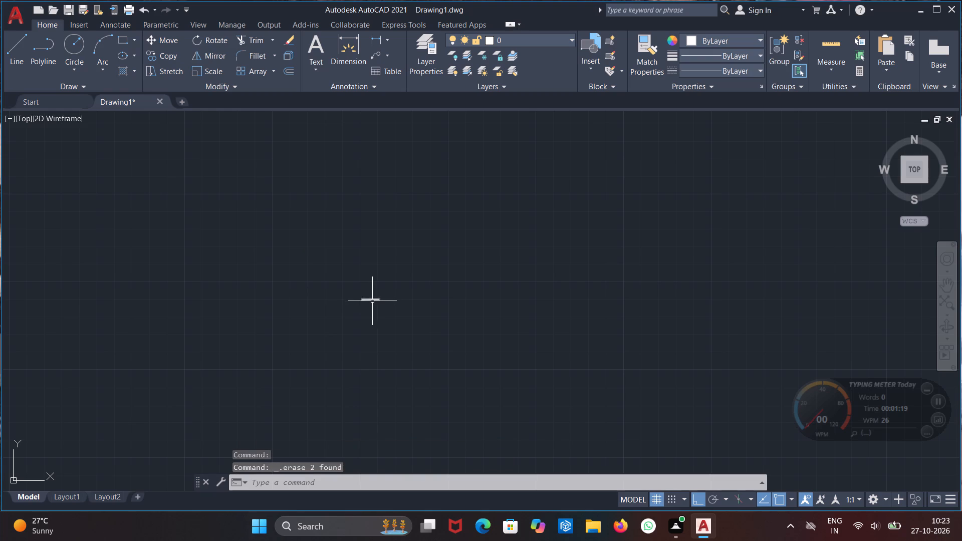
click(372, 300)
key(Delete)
Draw one long horizontal line freehand from left to right across the upper part of the empty drawing area.
scroll(382, 286, down, 2)
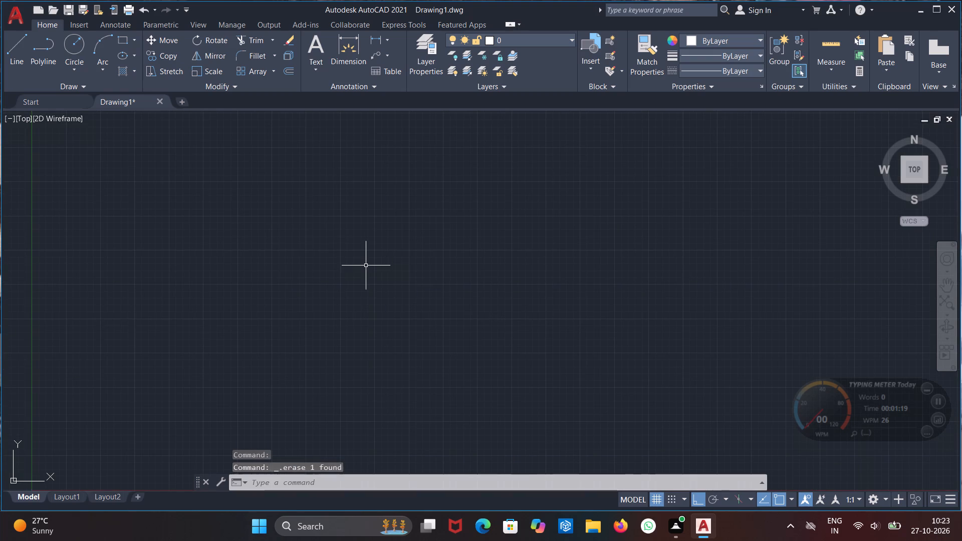
key(l)
key(Return)
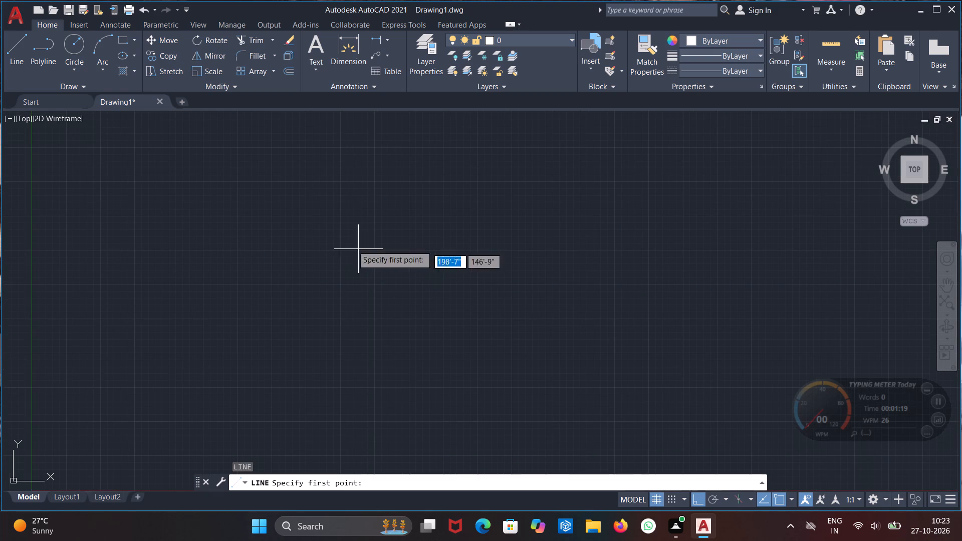
click(269, 191)
click(664, 206)
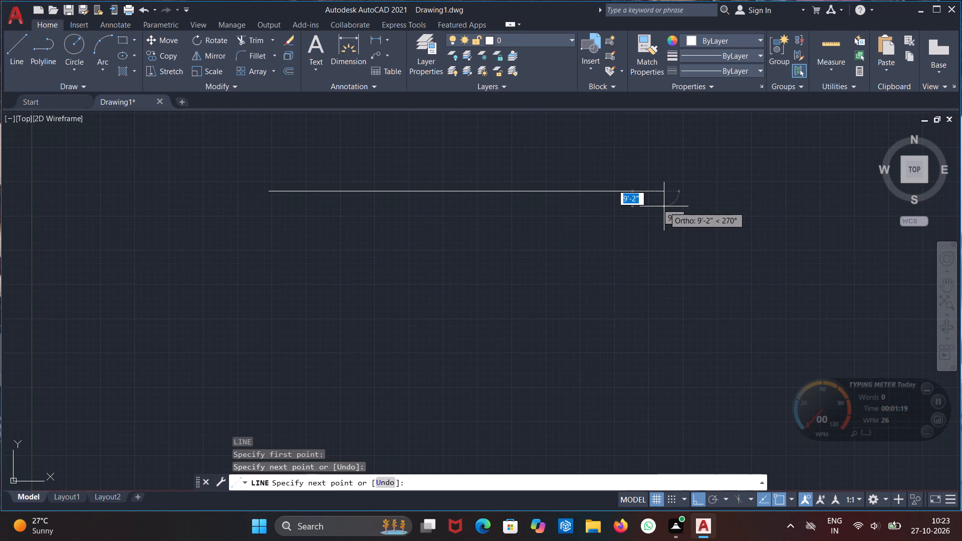
key(Escape)
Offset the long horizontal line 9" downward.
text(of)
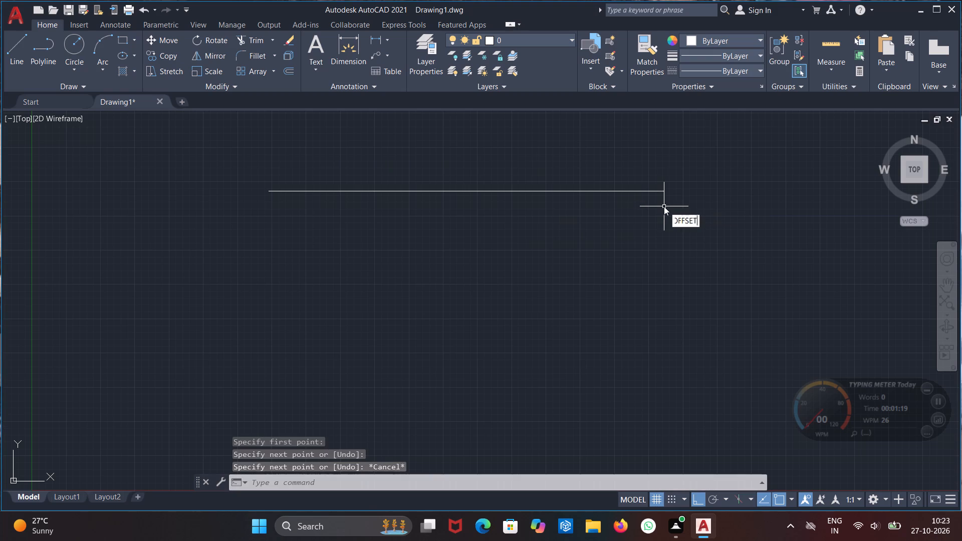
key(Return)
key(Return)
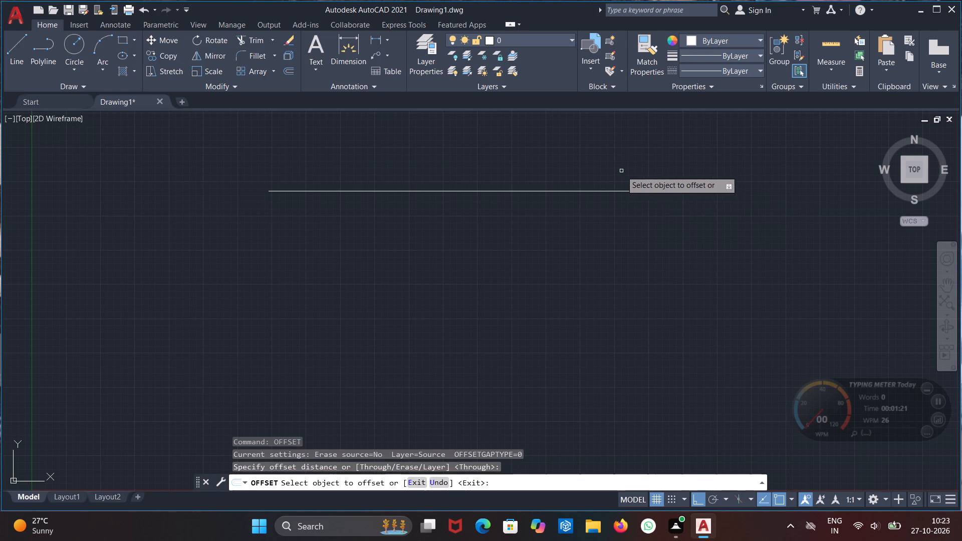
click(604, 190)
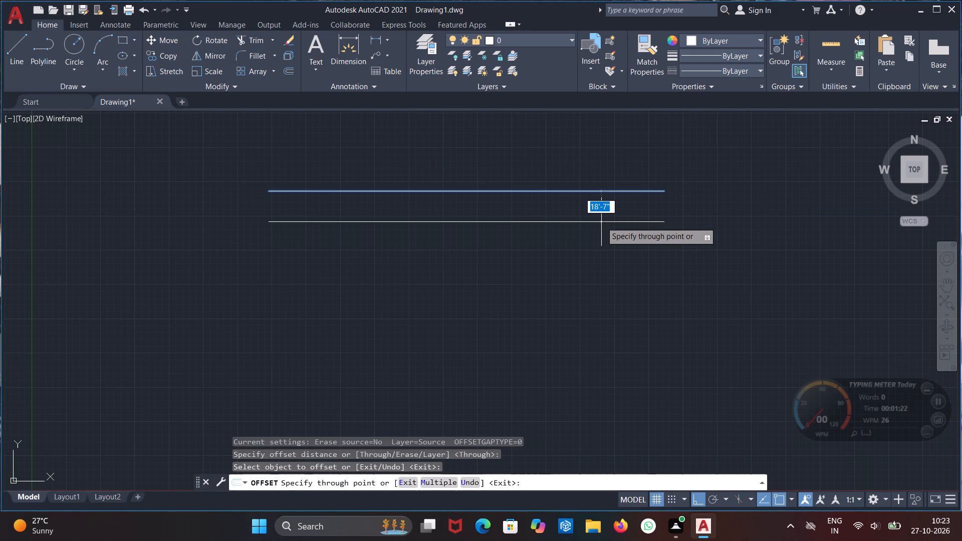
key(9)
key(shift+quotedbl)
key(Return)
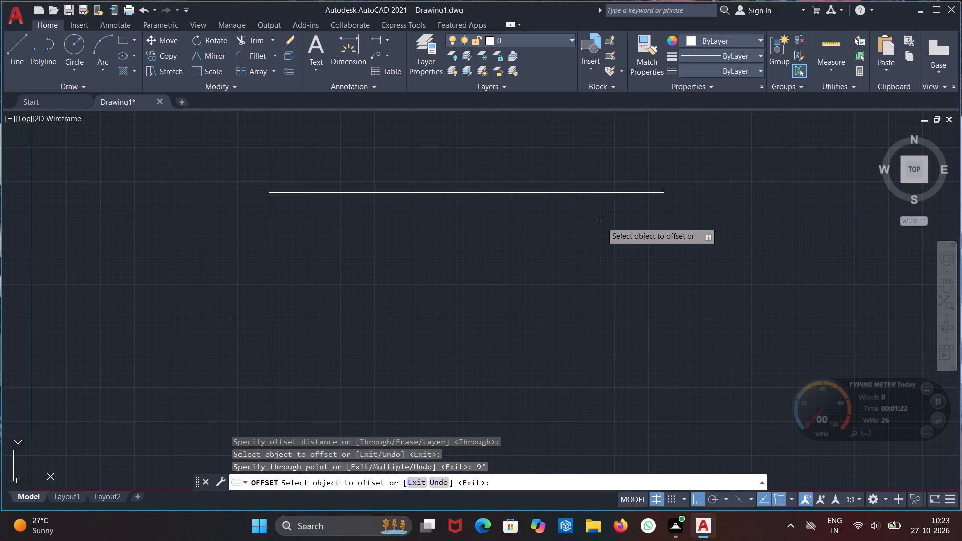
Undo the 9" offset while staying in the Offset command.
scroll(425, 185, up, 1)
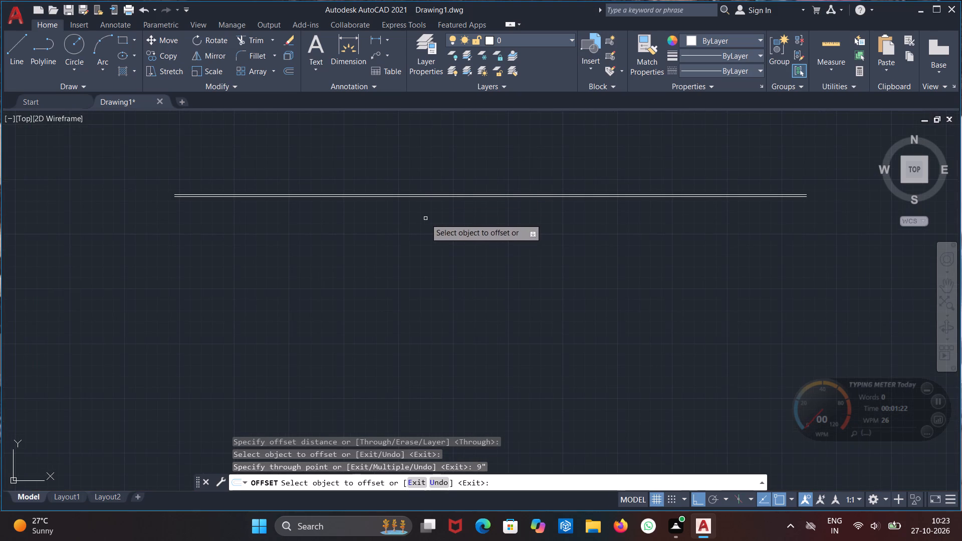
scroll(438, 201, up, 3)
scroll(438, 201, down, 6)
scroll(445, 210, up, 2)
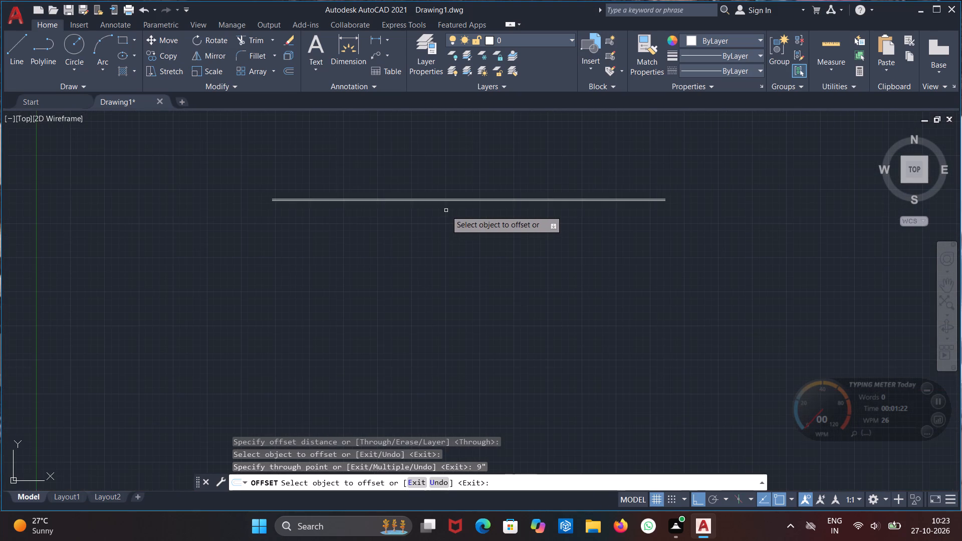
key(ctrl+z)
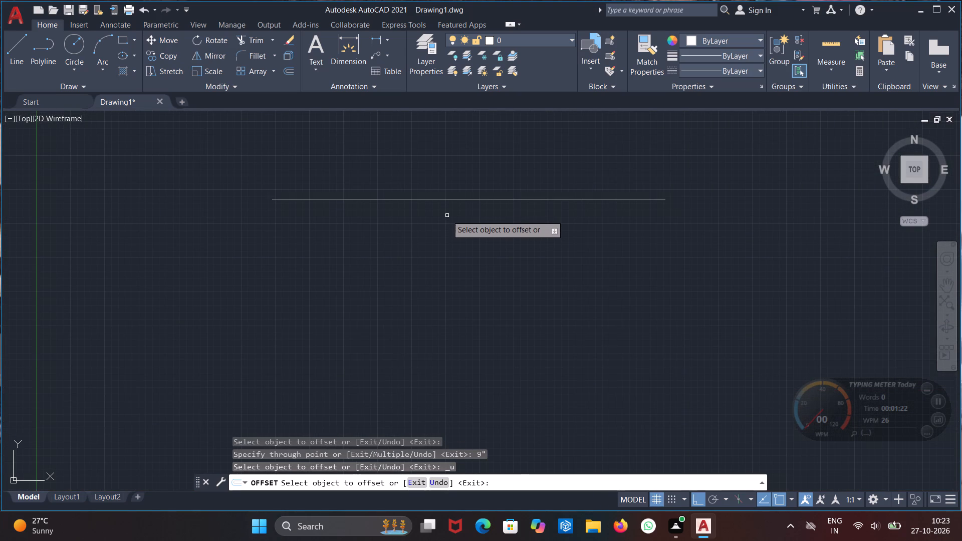
Offset the long horizontal line 9" downward to form a double-line wall.
click(455, 199)
text(9")
key(Return)
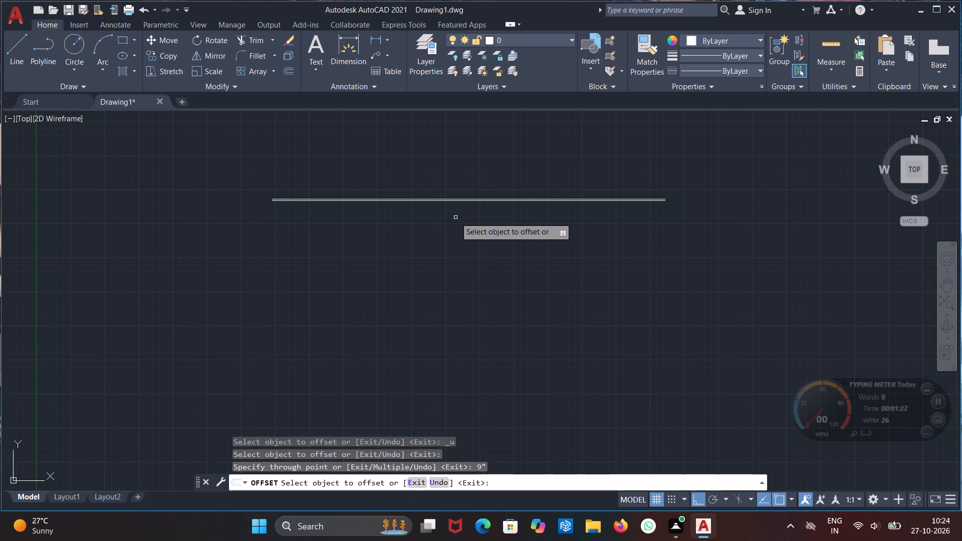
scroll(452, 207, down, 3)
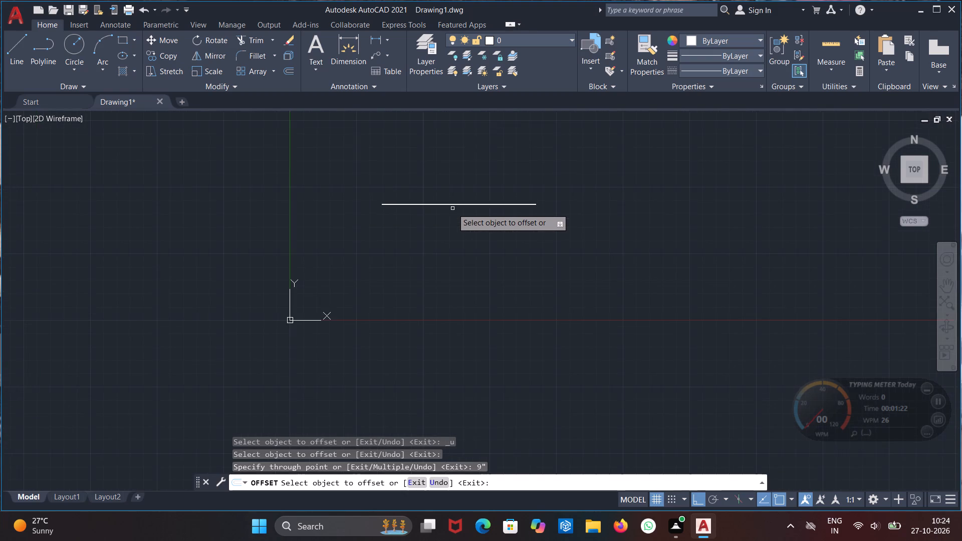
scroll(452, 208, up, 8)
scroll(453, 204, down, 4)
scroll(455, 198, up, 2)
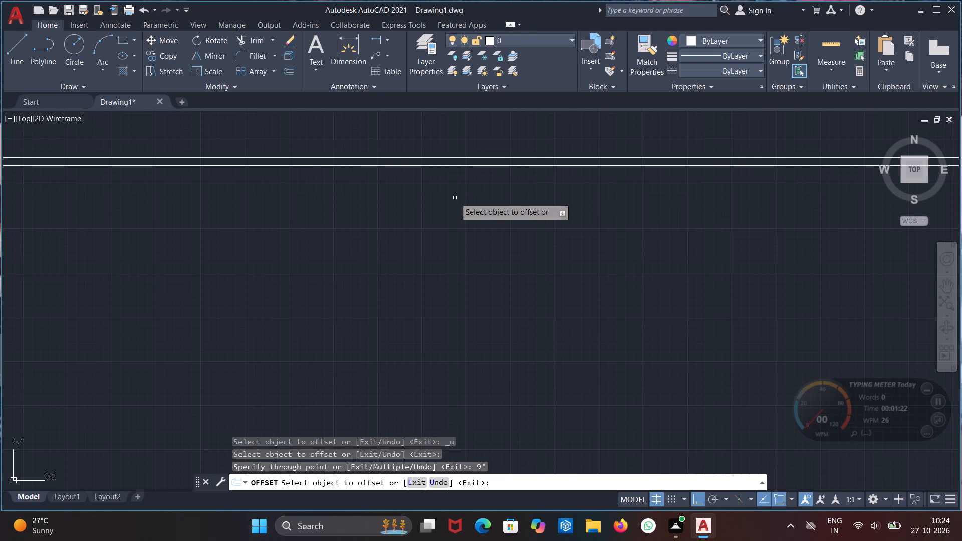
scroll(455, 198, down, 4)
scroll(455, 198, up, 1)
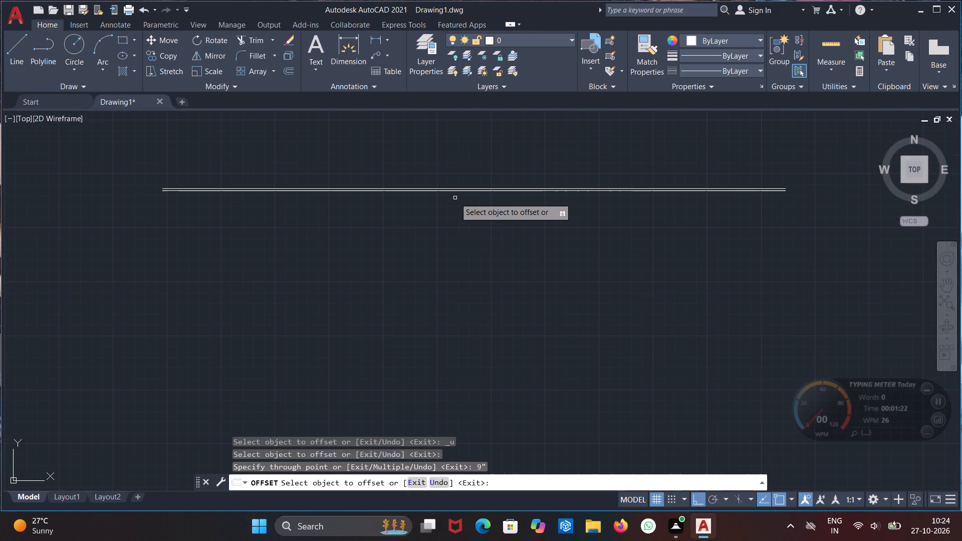
Examine the spacing between the two long horizontal wall lines and leave the Offset command.
scroll(455, 198, up, 3)
scroll(469, 153, up, 4)
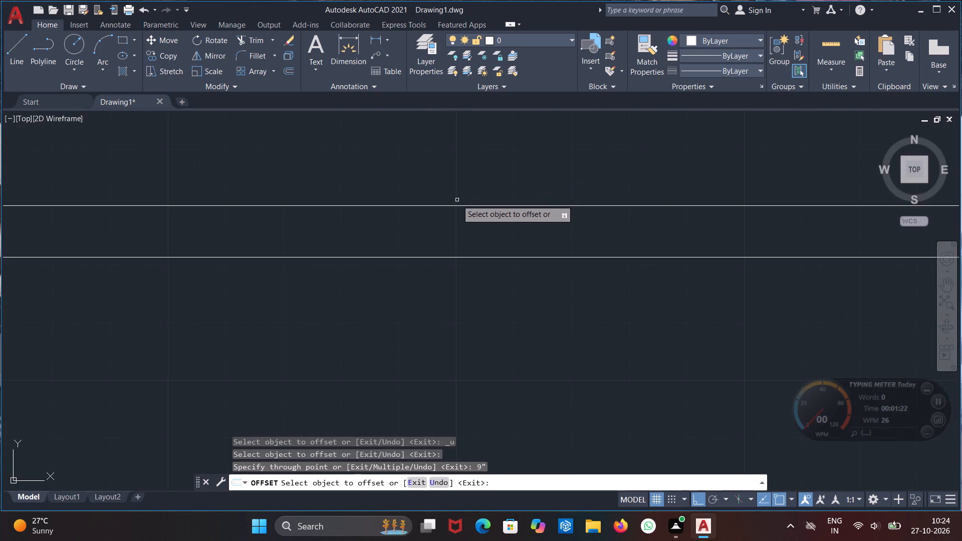
scroll(455, 213, up, 2)
scroll(449, 236, down, 9)
scroll(452, 285, down, 1)
middle_drag(457, 311, 452, 227)
scroll(471, 175, up, 2)
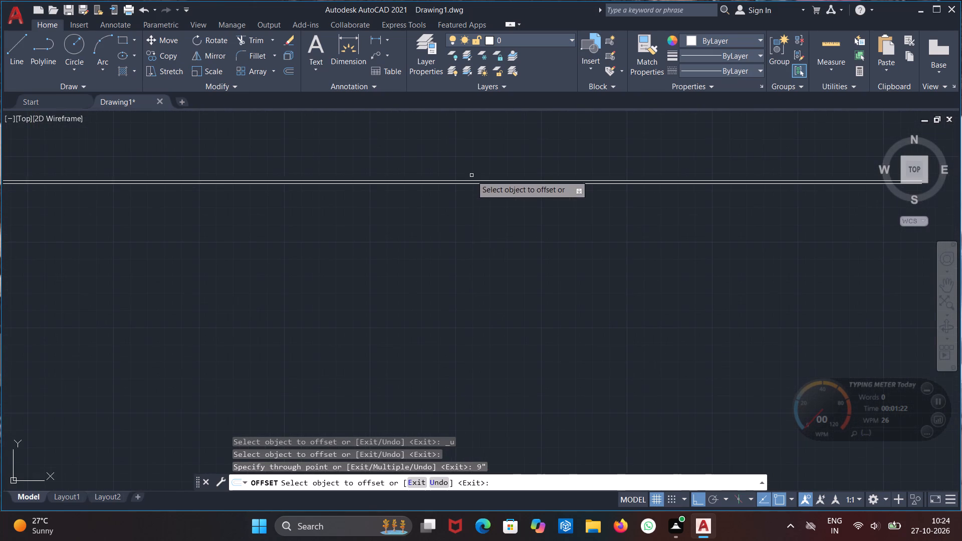
scroll(393, 213, down, 2)
middle_drag(346, 256, 468, 242)
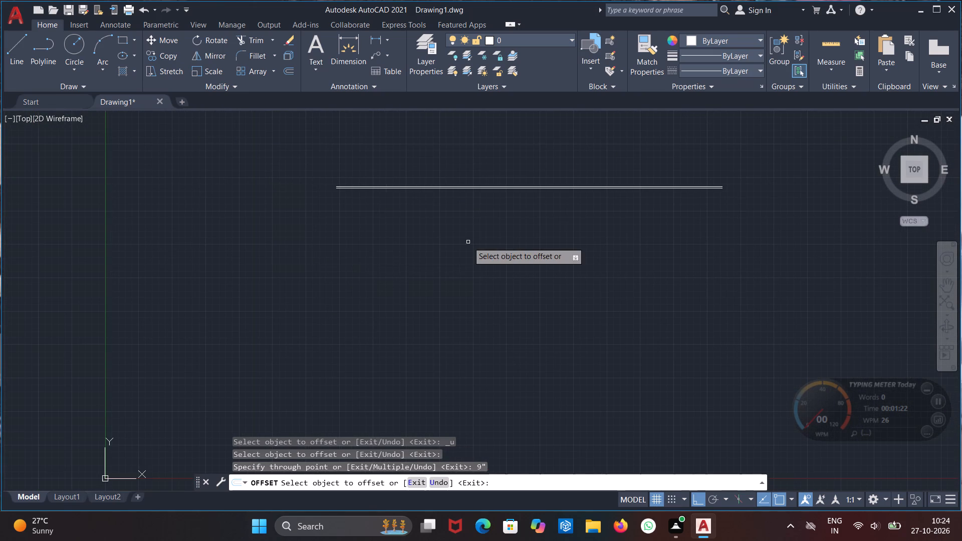
key(Escape)
Draw a vertical line about 104' long straight down from the left end of the upper horizontal wall line.
key(l)
key(Return)
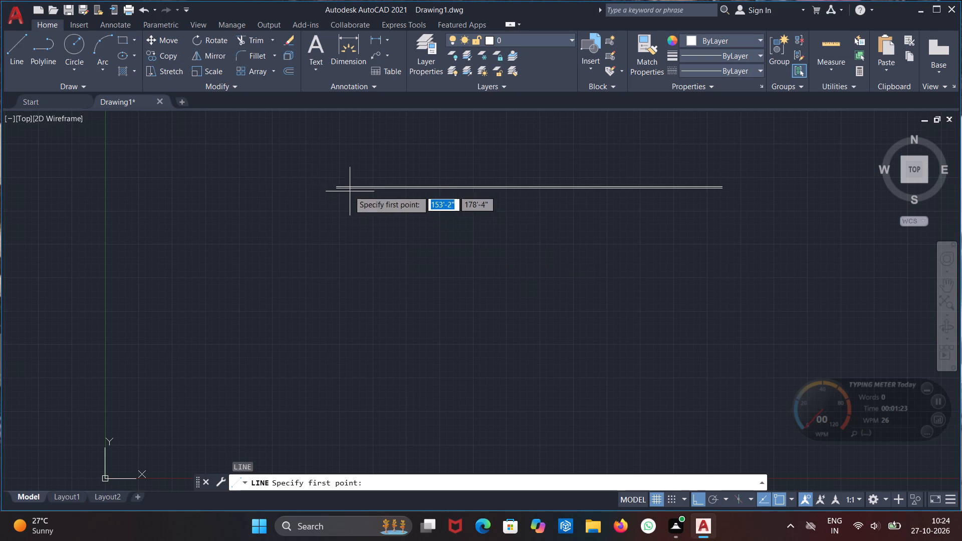
scroll(312, 195, up, 3)
scroll(330, 152, up, 1)
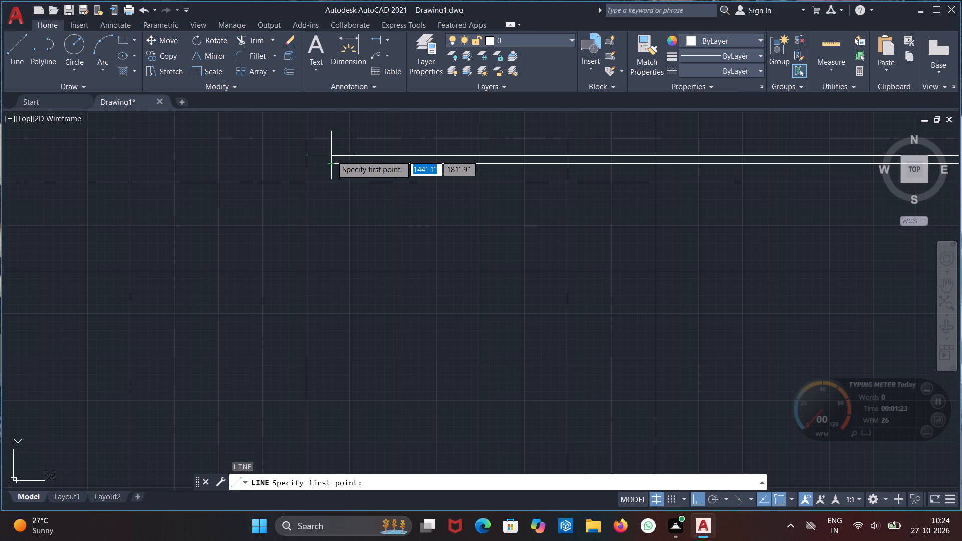
click(331, 155)
scroll(339, 307, down, 3)
middle_drag(359, 329, 355, 174)
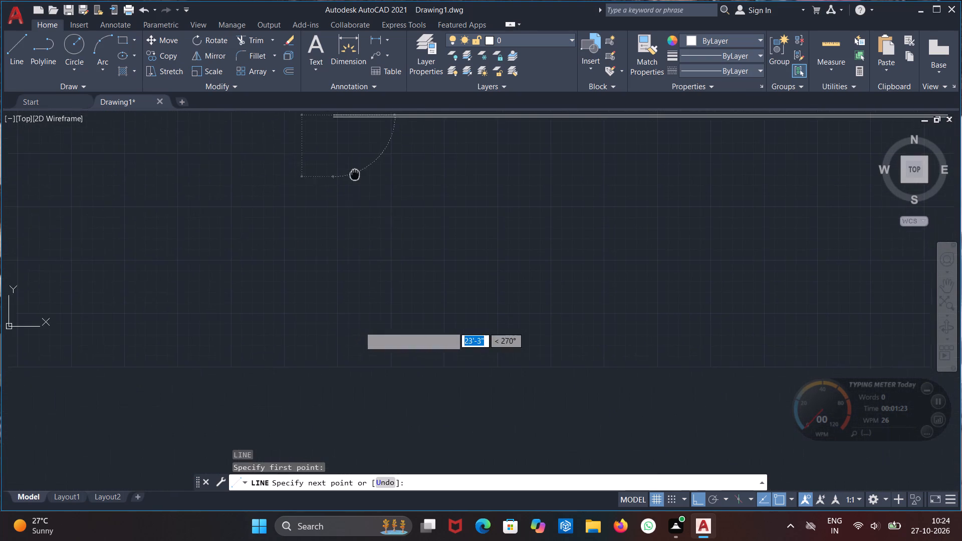
middle_drag(355, 174, 354, 172)
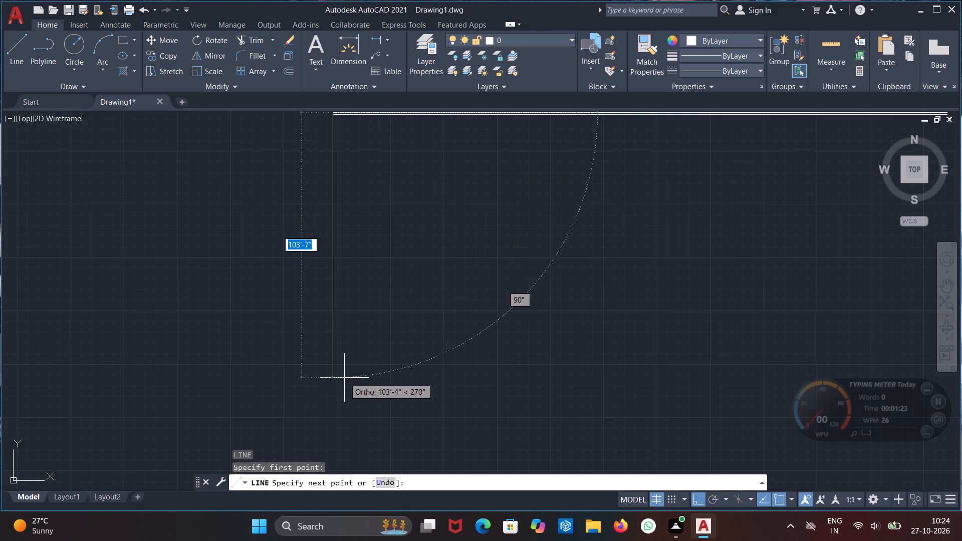
click(344, 382)
key(Escape)
Trim the short overhanging line ends where the vertical line meets the two horizontal wall lines at the upper-left corner.
scroll(356, 353, down, 2)
scroll(366, 270, up, 3)
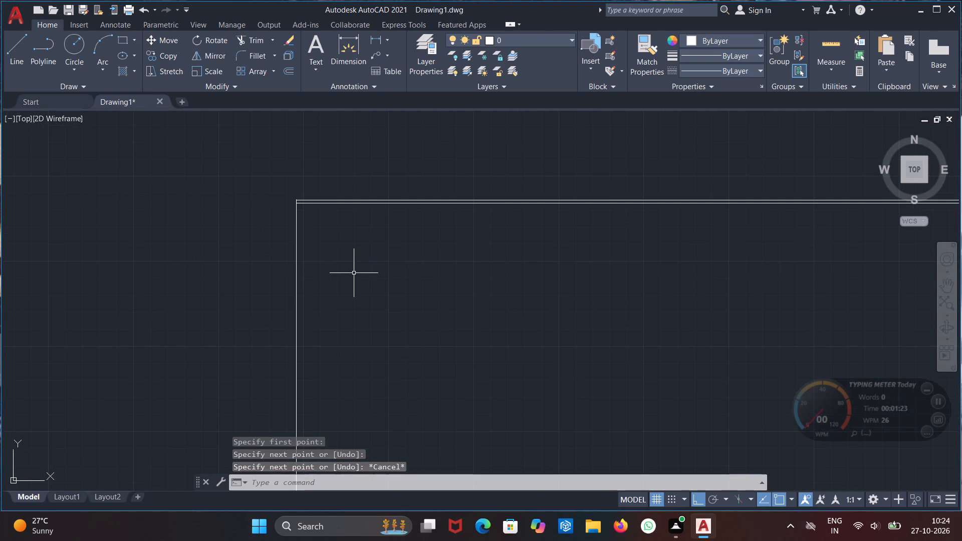
scroll(284, 207, up, 3)
scroll(340, 180, up, 4)
middle_drag(324, 185, 333, 214)
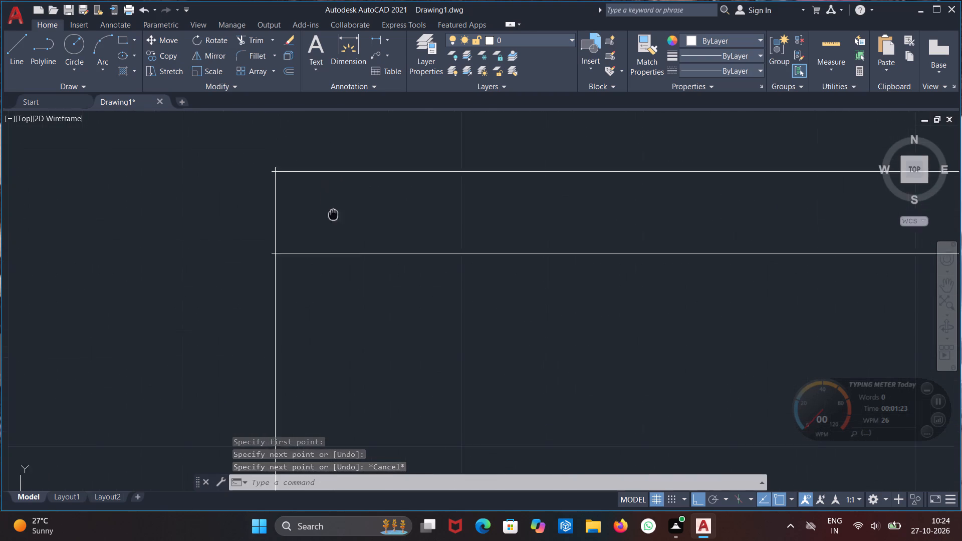
middle_drag(333, 214, 341, 236)
text(tr)
key(Return)
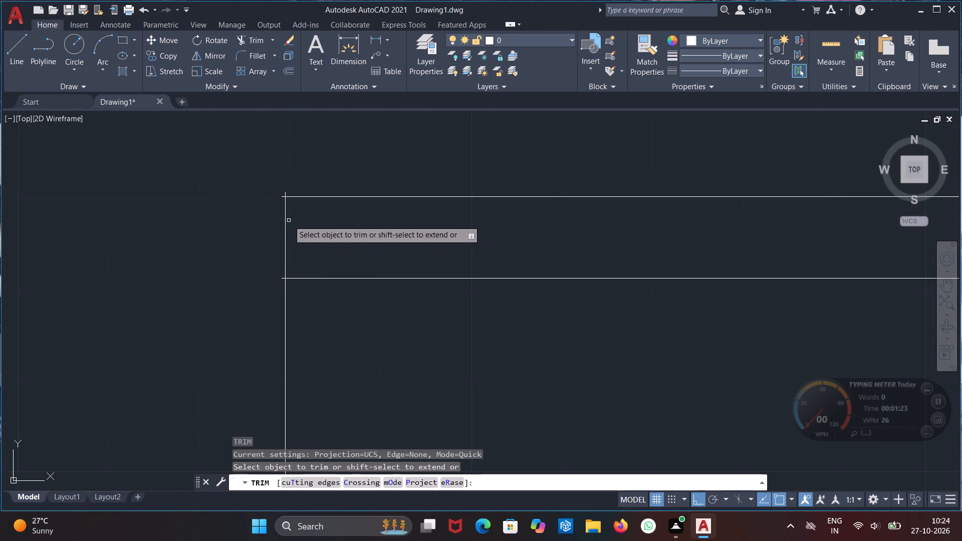
scroll(282, 195, up, 1)
drag(283, 198, 283, 193)
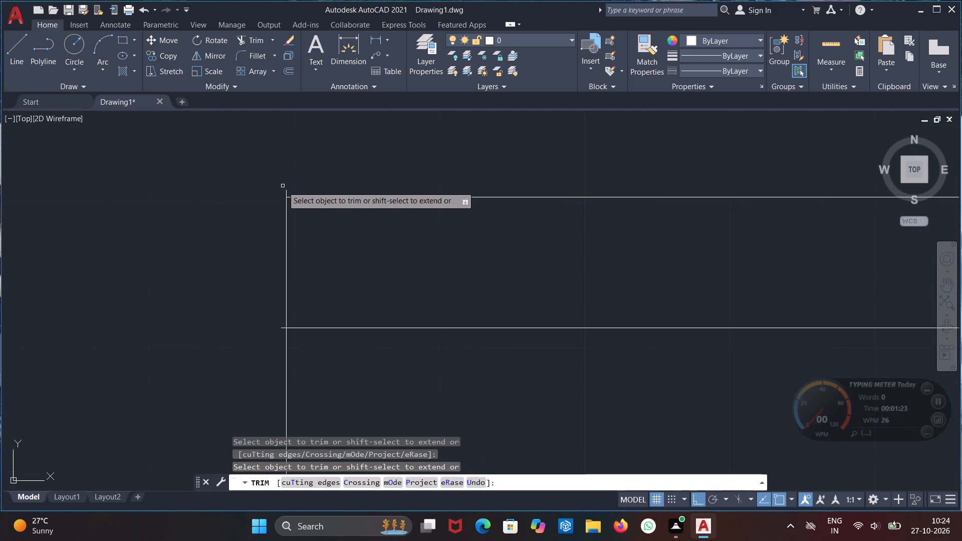
click(288, 191)
click(276, 189)
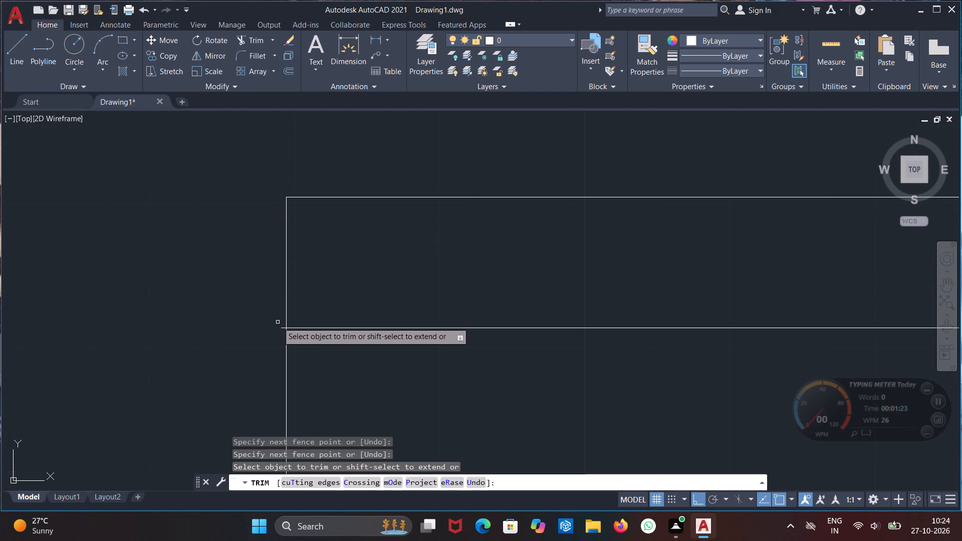
click(281, 328)
scroll(367, 318, down, 4)
middle_drag(418, 370, 354, 187)
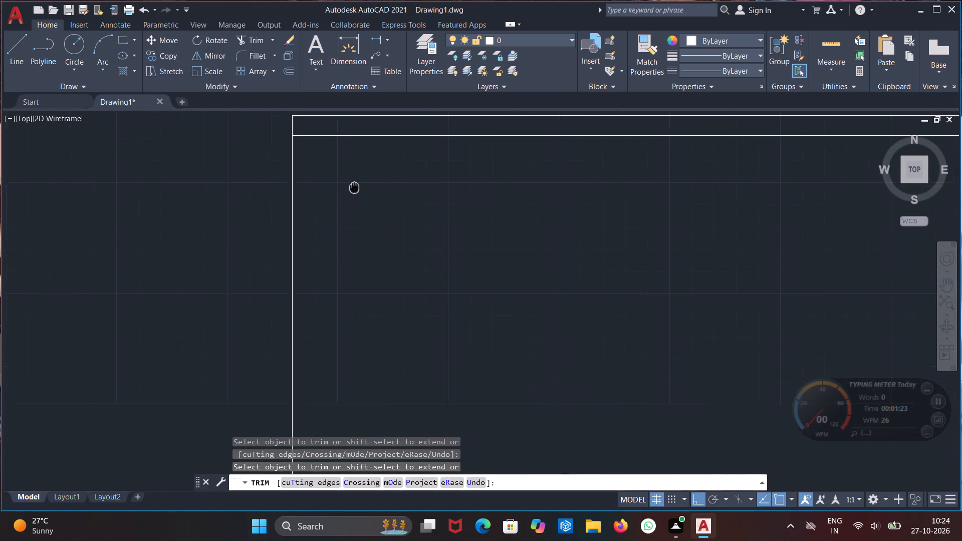
middle_drag(354, 187, 352, 190)
scroll(354, 213, down, 1)
key(Escape)
Offset the vertical line 9" to the right to form the left exterior wall.
text(of)
key(Return)
key(Return)
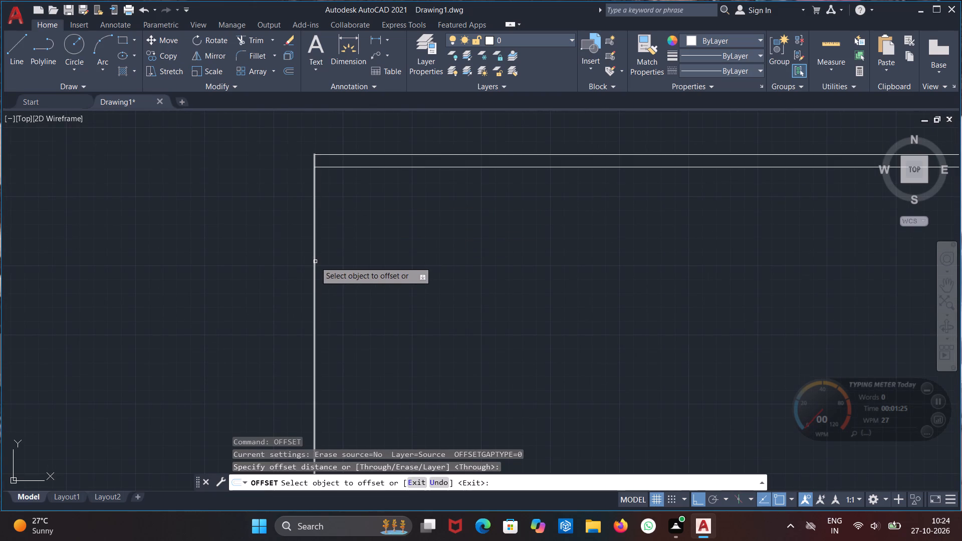
click(314, 263)
text(9")
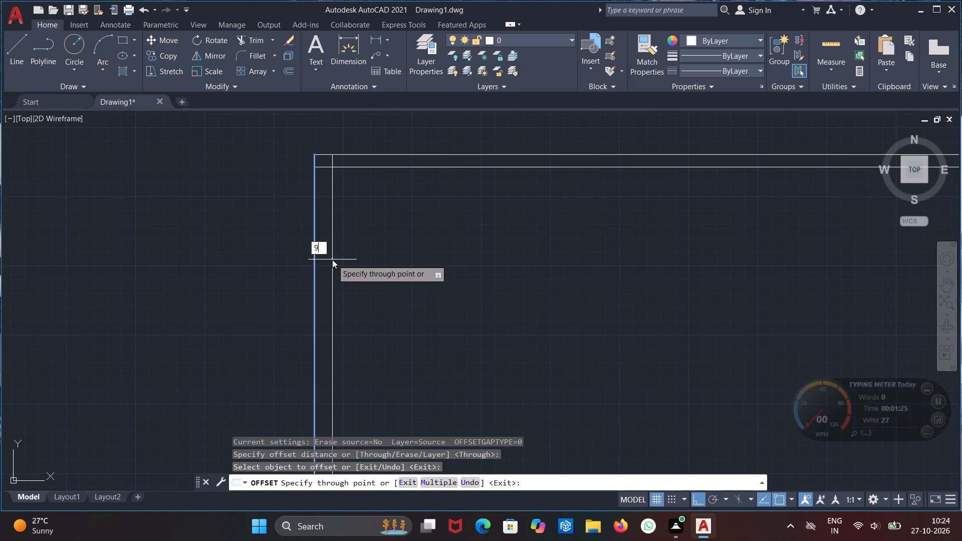
key(Return)
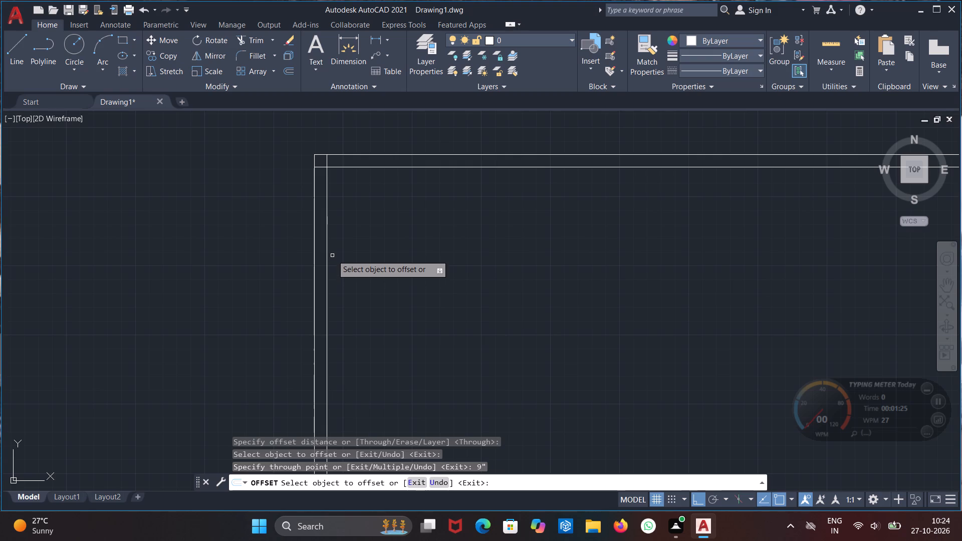
Offset the left wall's inner line 13'4" to the right, and offset that copy 4.5" to the right to form a partition wall.
click(328, 214)
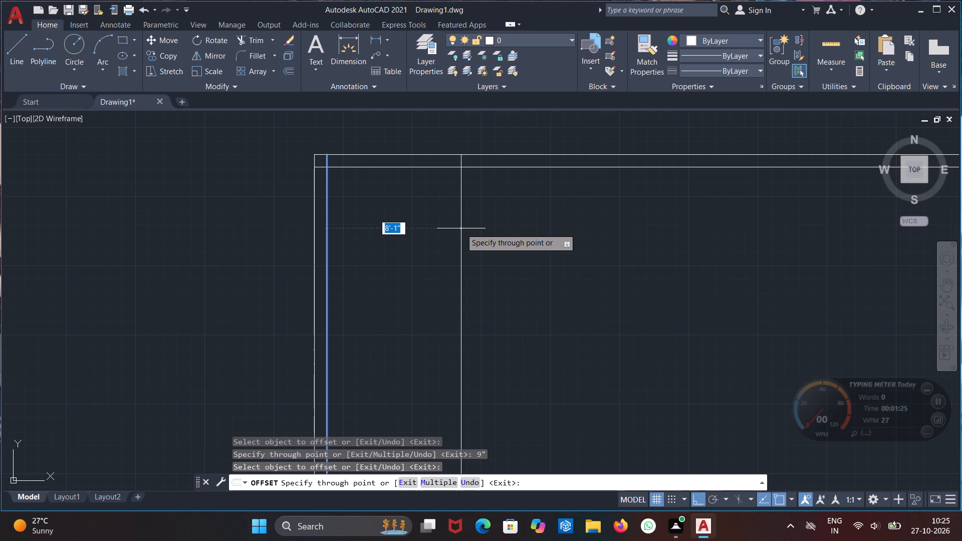
text(13)
key(apostrophe)
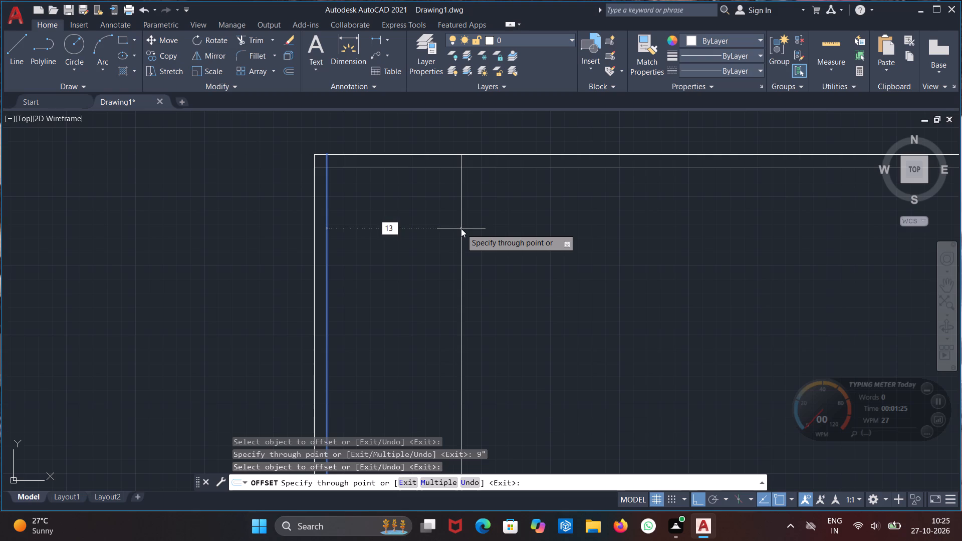
text(4")
key(Return)
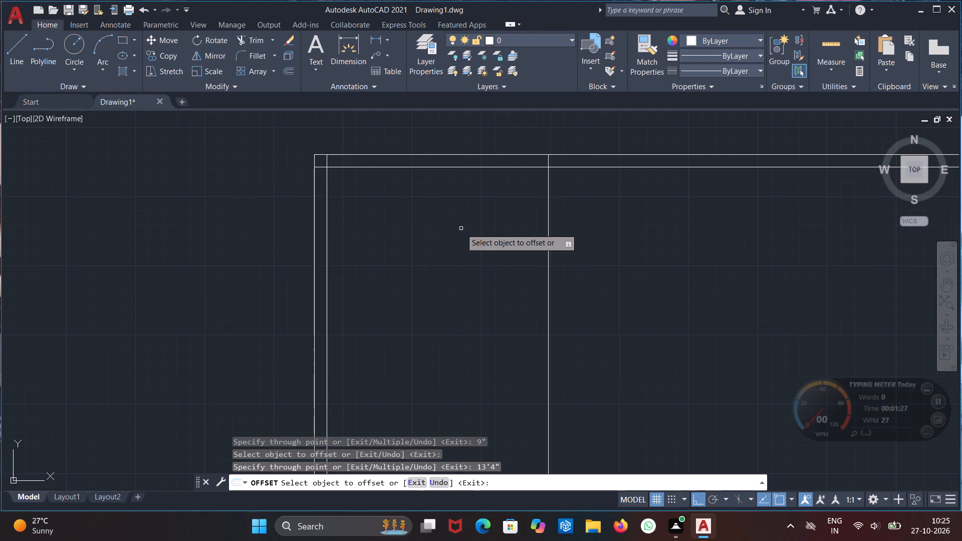
middle_drag(458, 228, 394, 193)
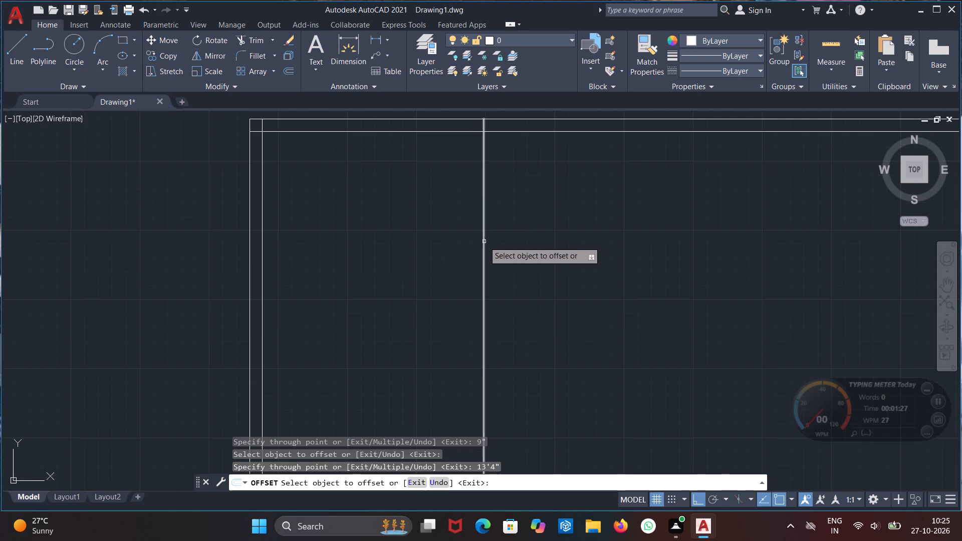
click(484, 241)
text(4.5")
key(Return)
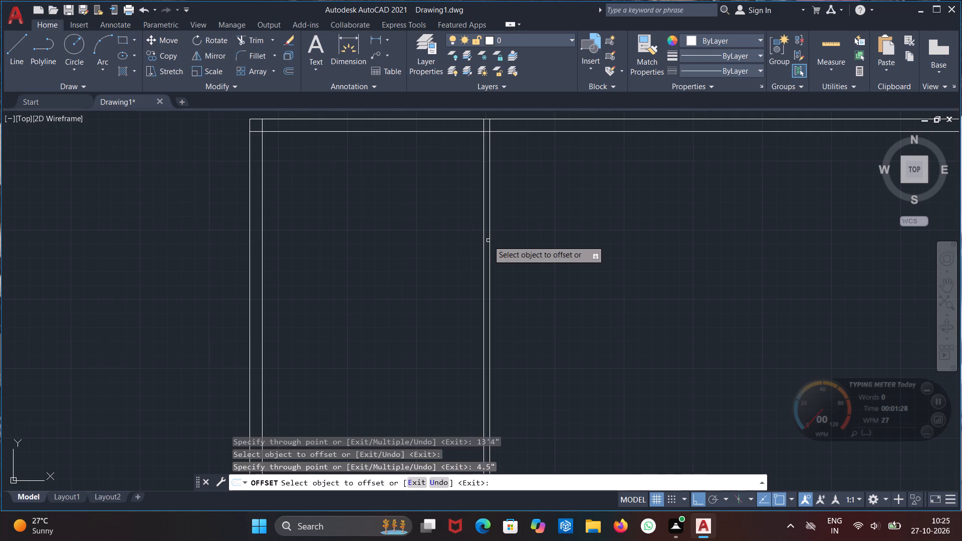
Offset the top wall's inner line 12'4.5" downward, and offset that copy 4.5" downward to form a horizontal partition wall.
click(411, 132)
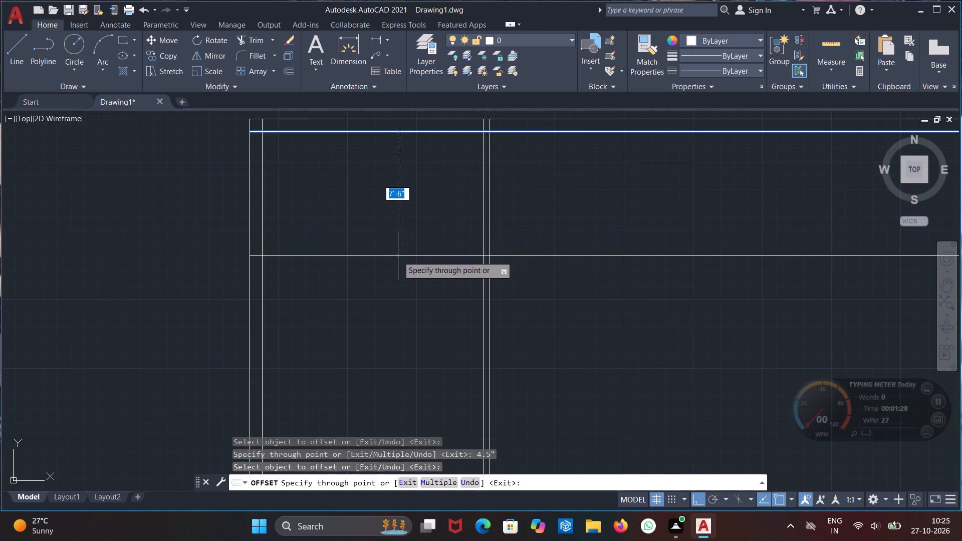
text(12)
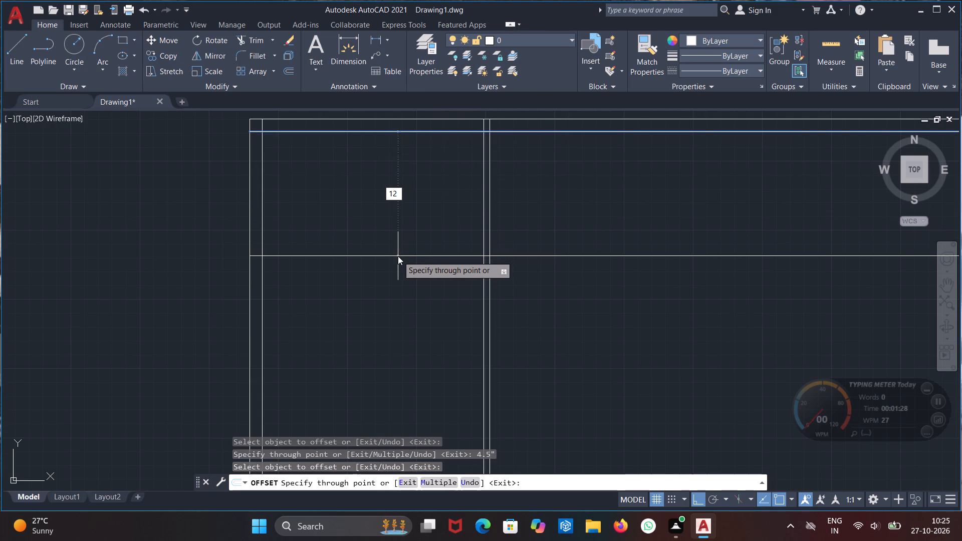
text('4.5")
key(Return)
scroll(395, 271, down, 1)
middle_drag(395, 267, 390, 219)
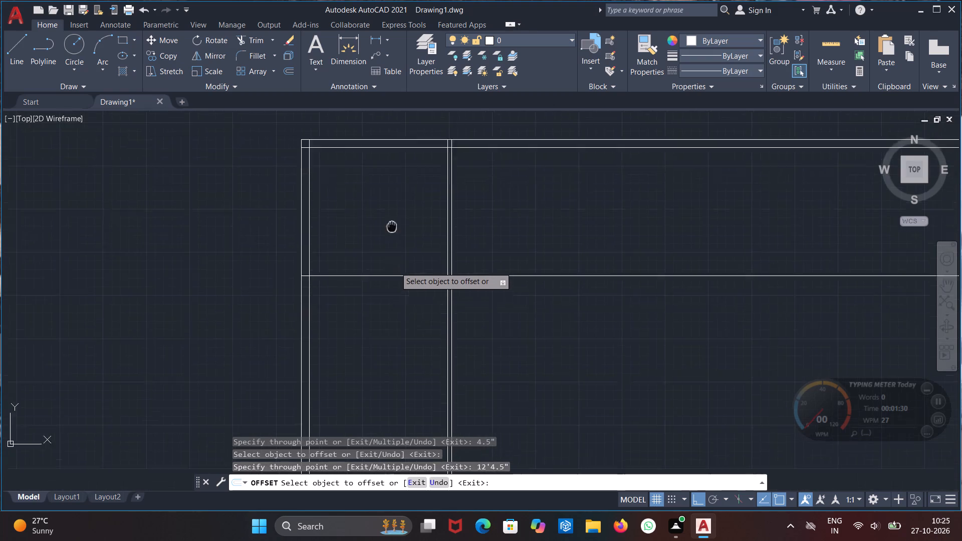
middle_drag(390, 219, 374, 156)
scroll(372, 192, up, 2)
click(359, 211)
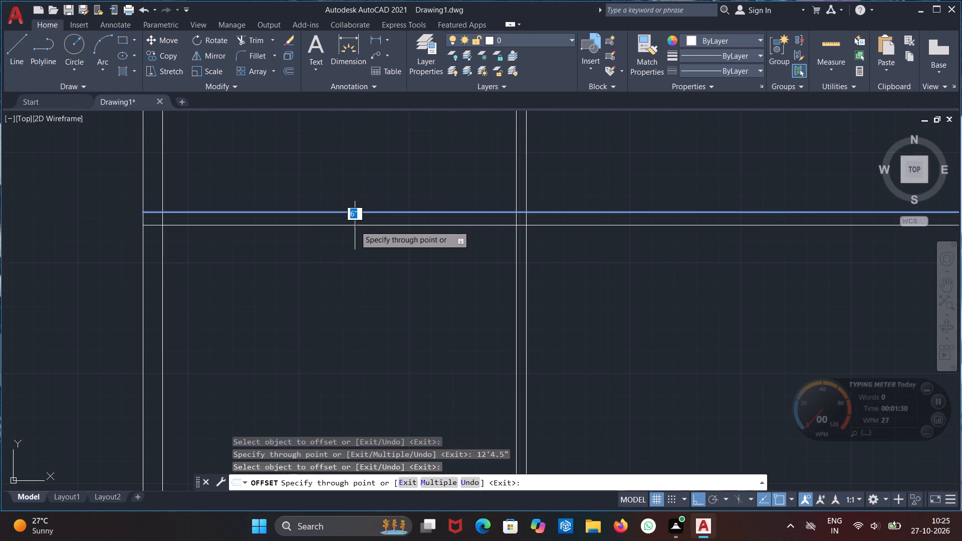
text(4.5")
key(Return)
Offset the right-hand line of the first vertical partition 4' to the right, and offset that copy 4.5" to form a second partition.
scroll(348, 262, down, 2)
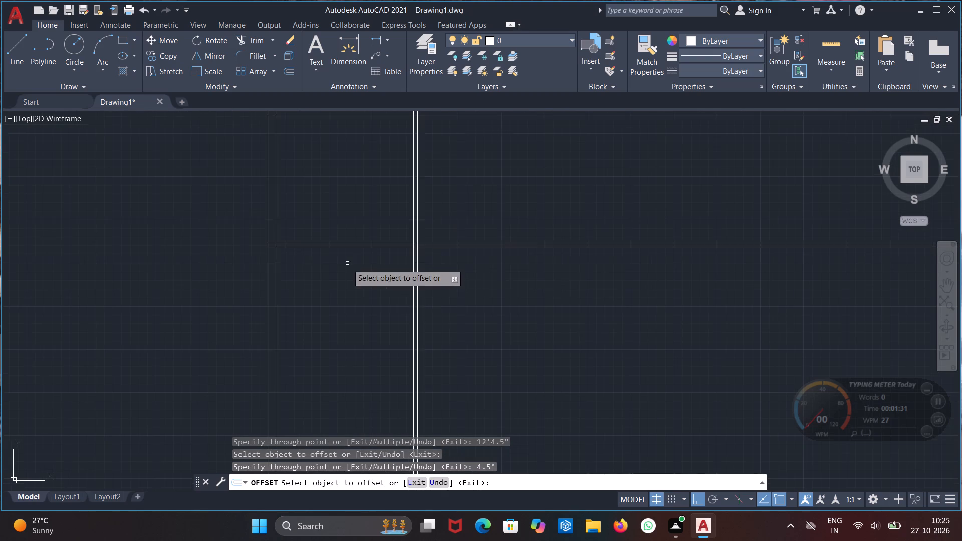
middle_drag(519, 312, 341, 335)
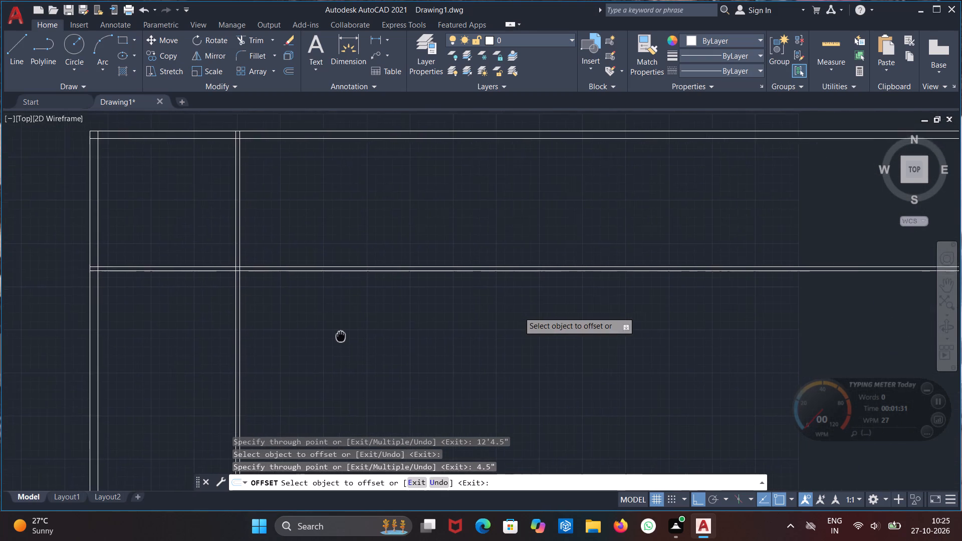
middle_drag(341, 335, 335, 345)
drag(234, 243, 241, 244)
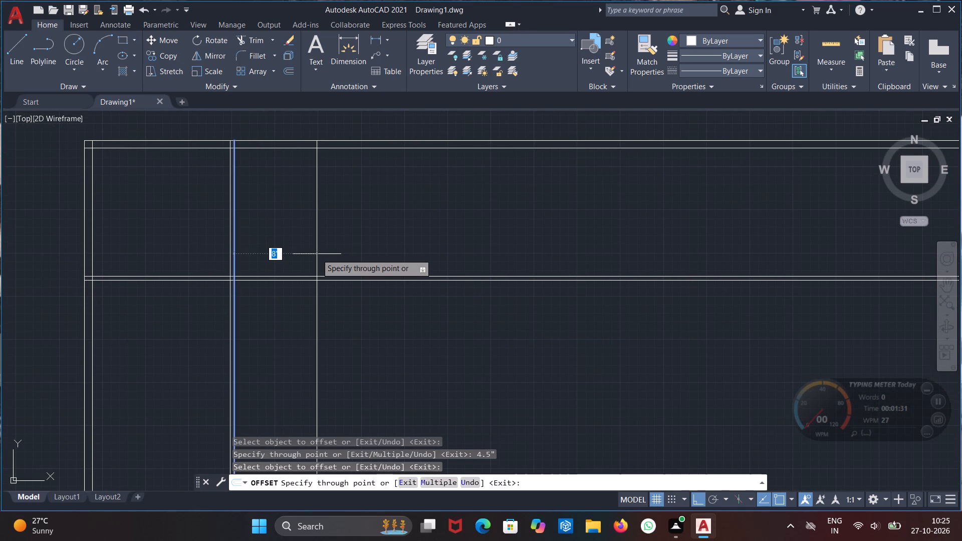
text(4')
key(Return)
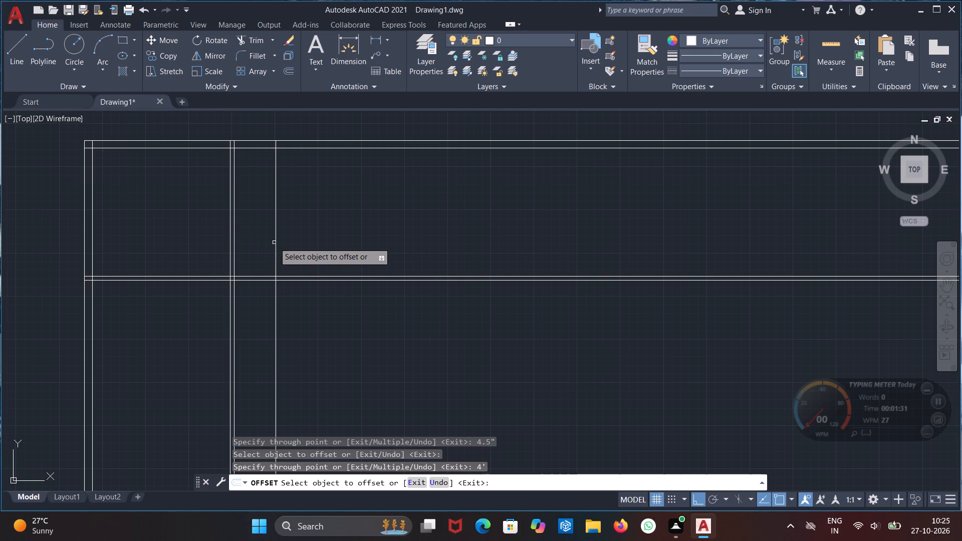
click(275, 242)
text(4.5")
key(Return)
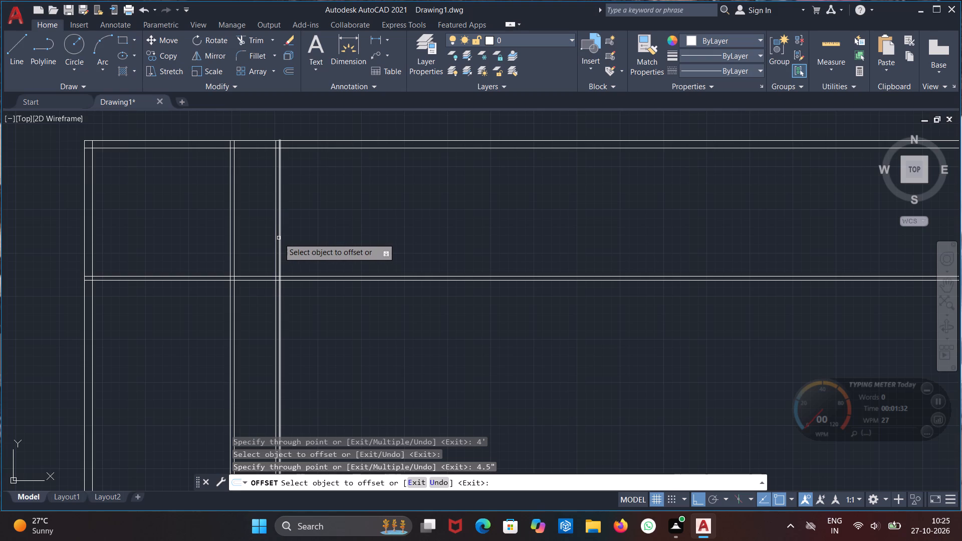
Offset the right-hand line of the second vertical partition 12' to the right, and offset that copy 4.5" to form a third partition.
click(279, 238)
text(12')
key(Return)
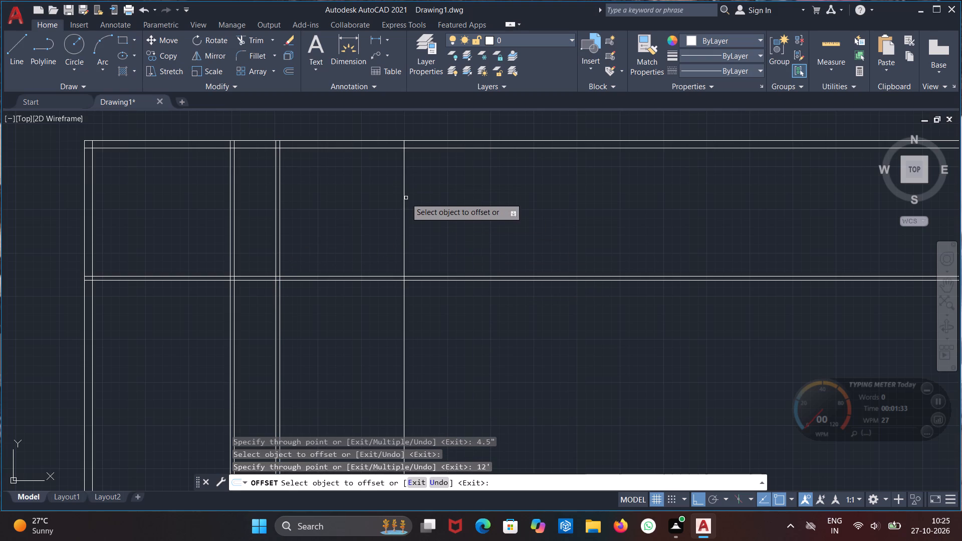
click(403, 203)
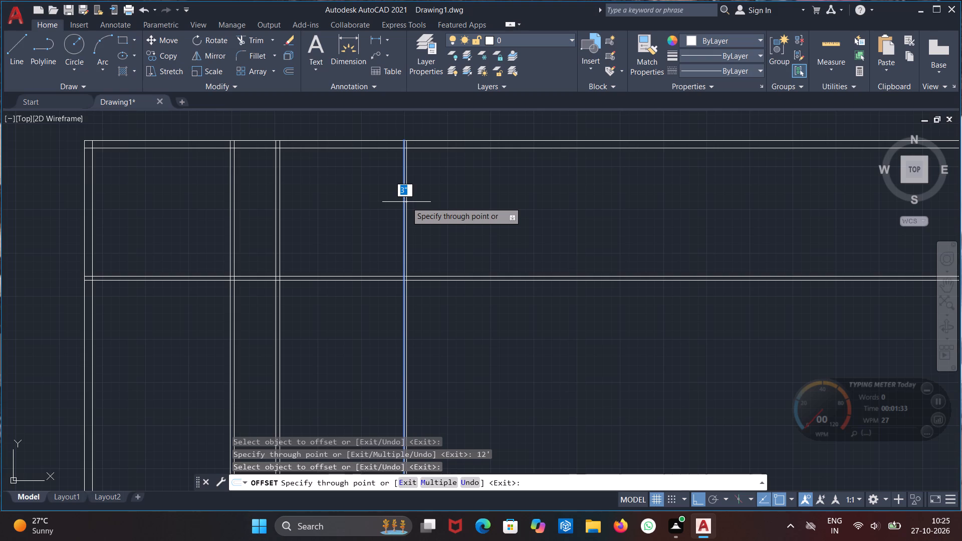
text(4.5")
key(Return)
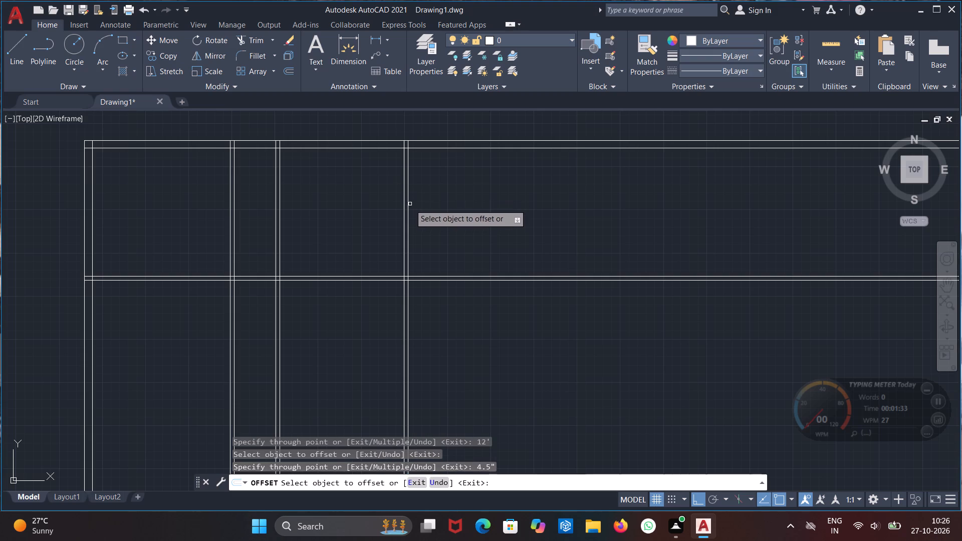
Offset the right-hand line of the third vertical partition 4' to the right, and offset that copy 4.5" to form a fourth partition.
click(409, 207)
text(4')
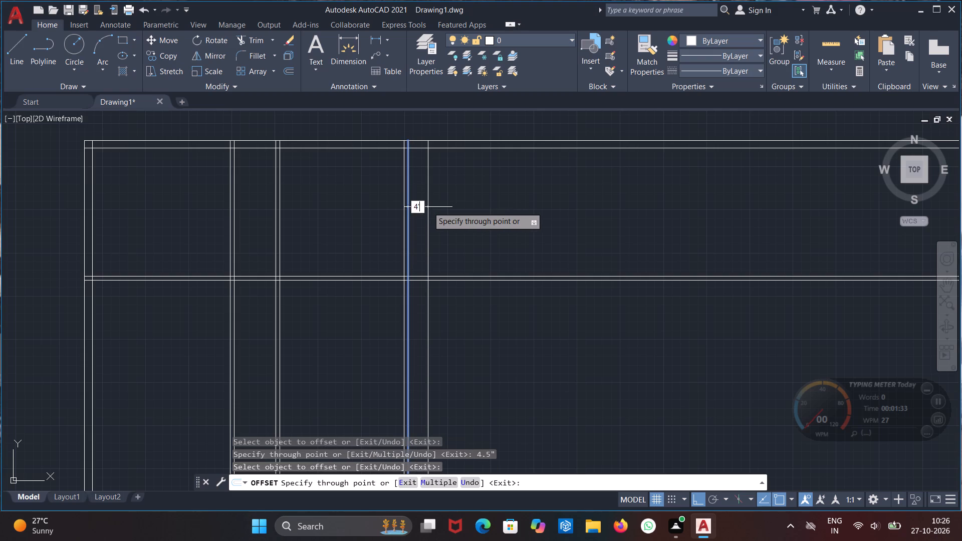
key(Return)
click(450, 200)
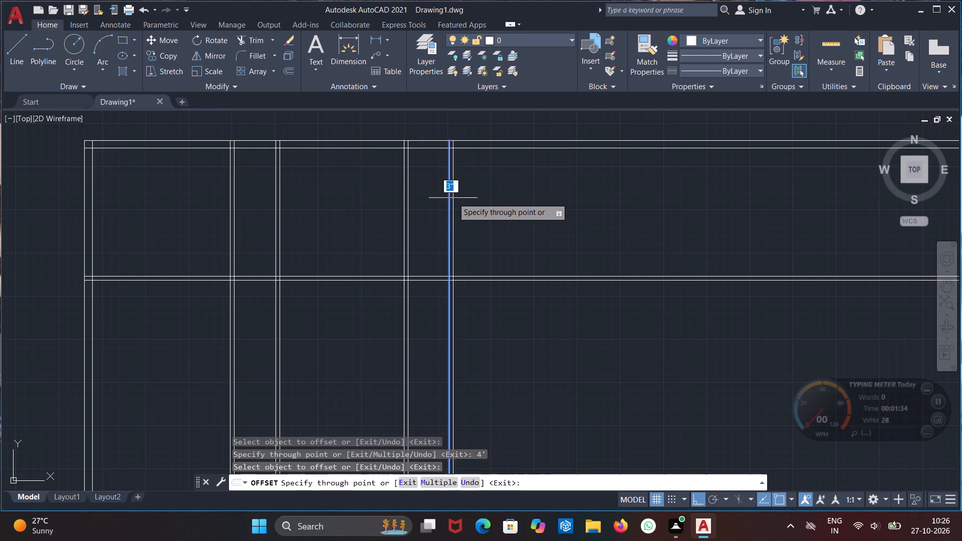
text(4.5")
key(Return)
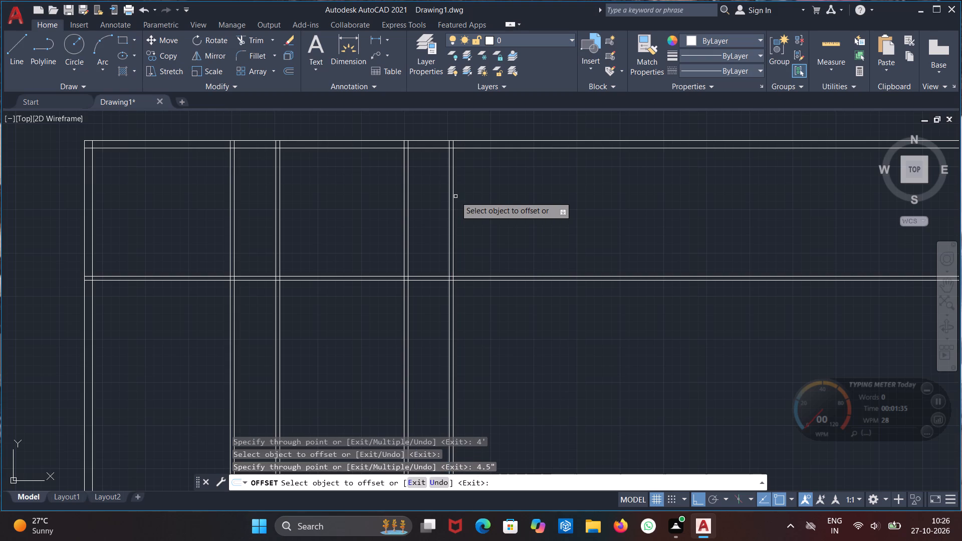
Offset the right-hand line of the fourth vertical partition 12'4.5" to the right, and offset that copy 4.5" to form a fifth wall.
click(453, 256)
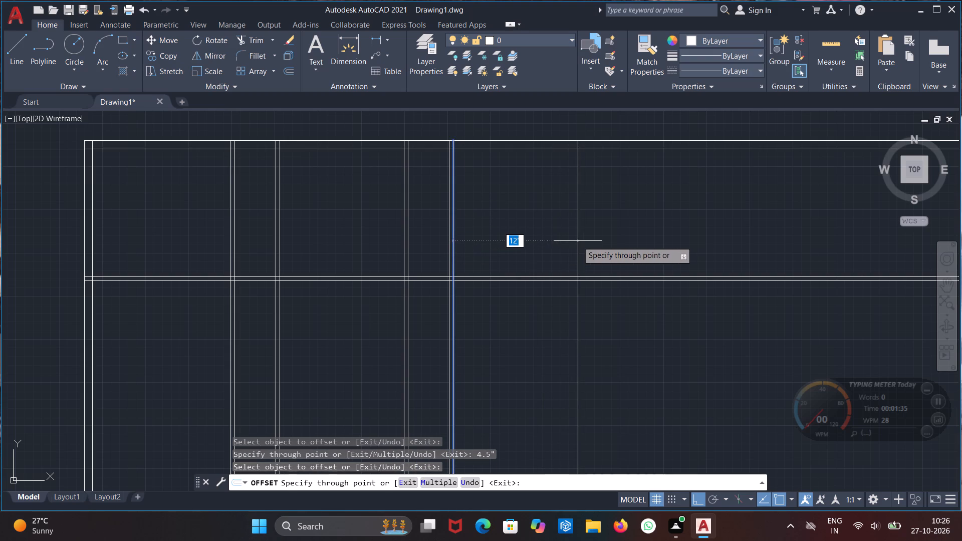
text(12')
text(4.5")
key(Return)
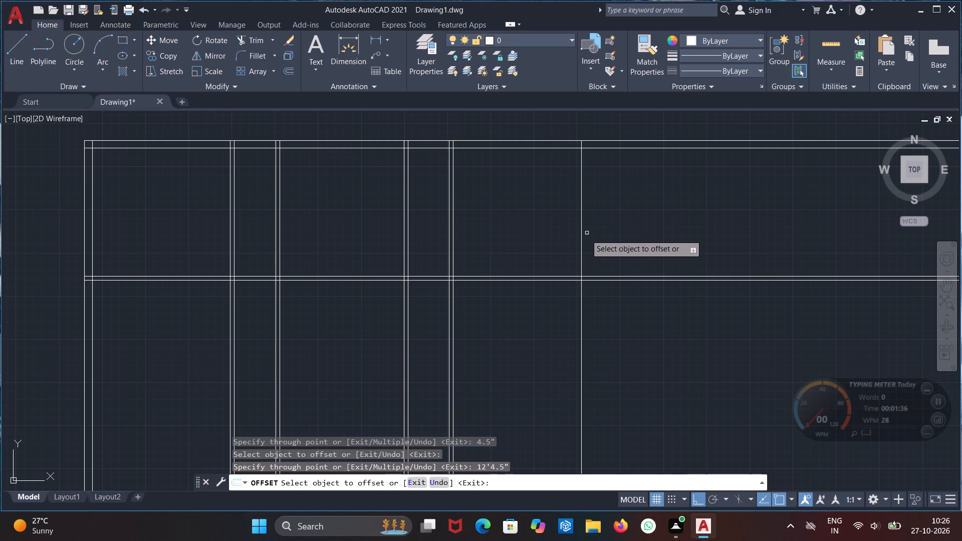
click(581, 242)
key(4)
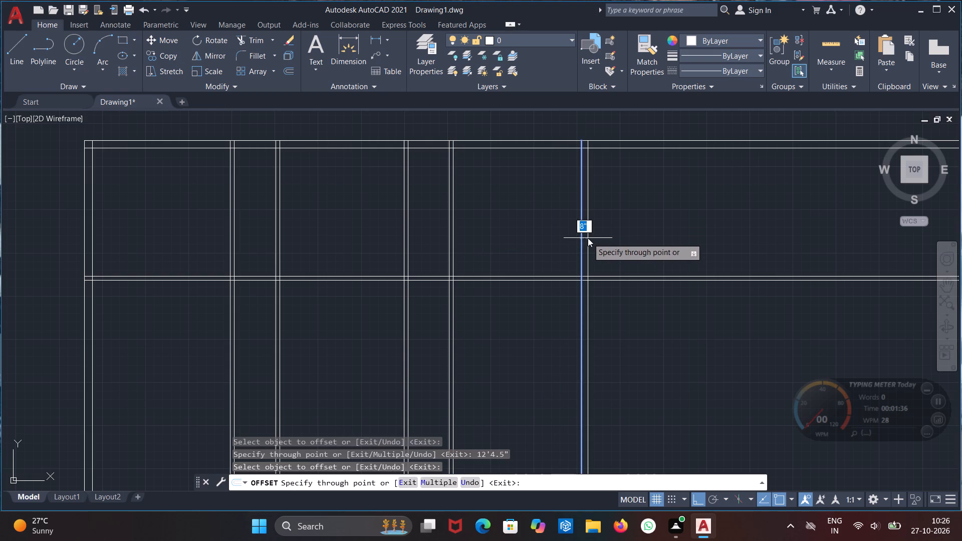
text(.5")
key(Return)
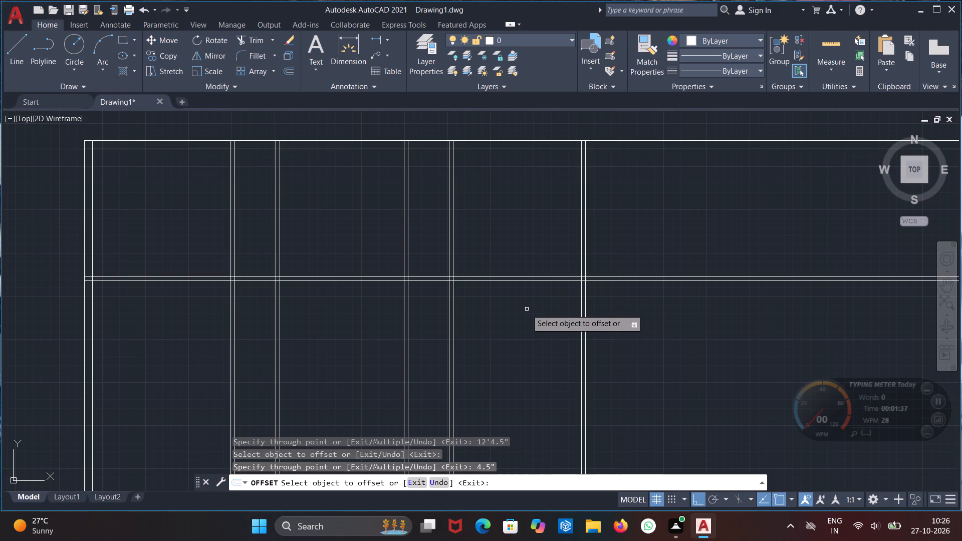
Offset the lower line of the horizontal partition 13'9" downward, and offset that copy 4.5" downward to form the bottom wall.
middle_drag(528, 309, 541, 230)
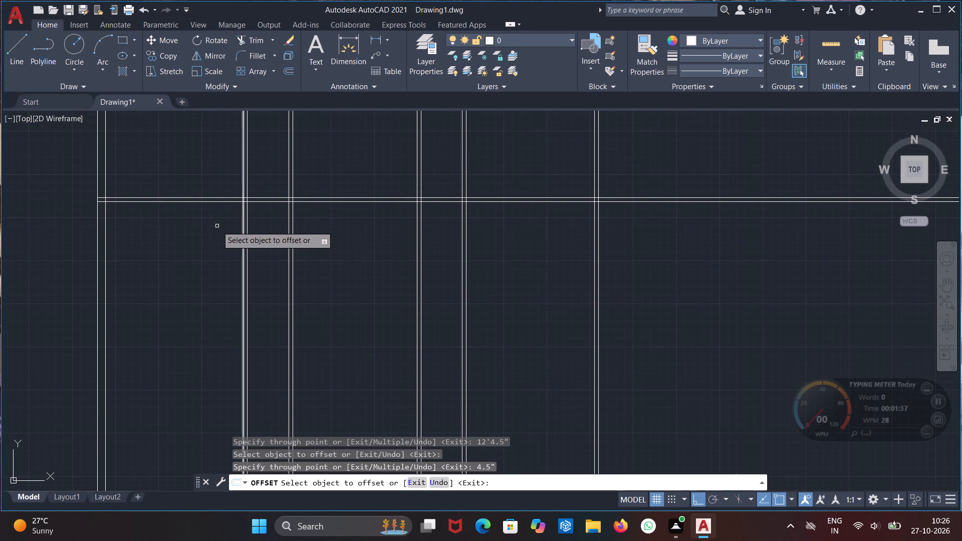
click(172, 202)
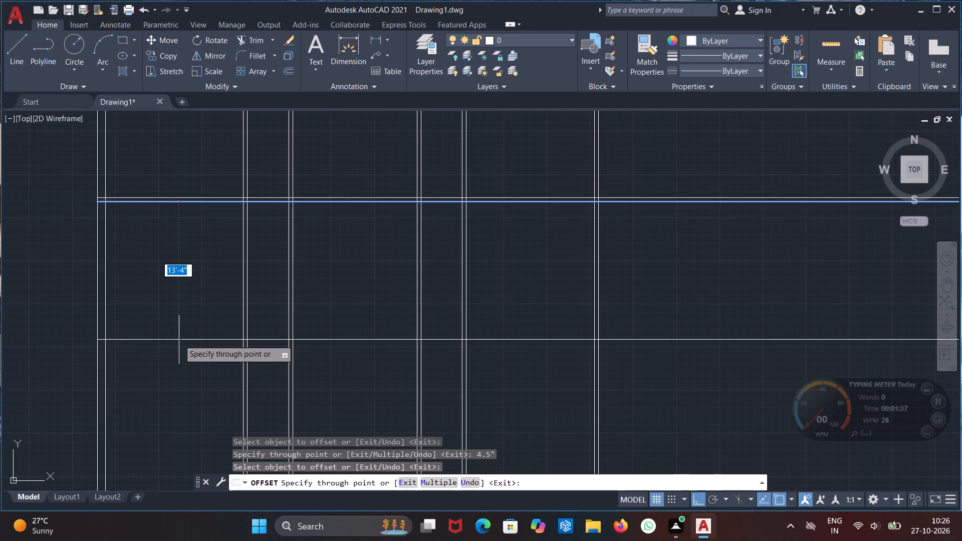
text(13'9")
key(Return)
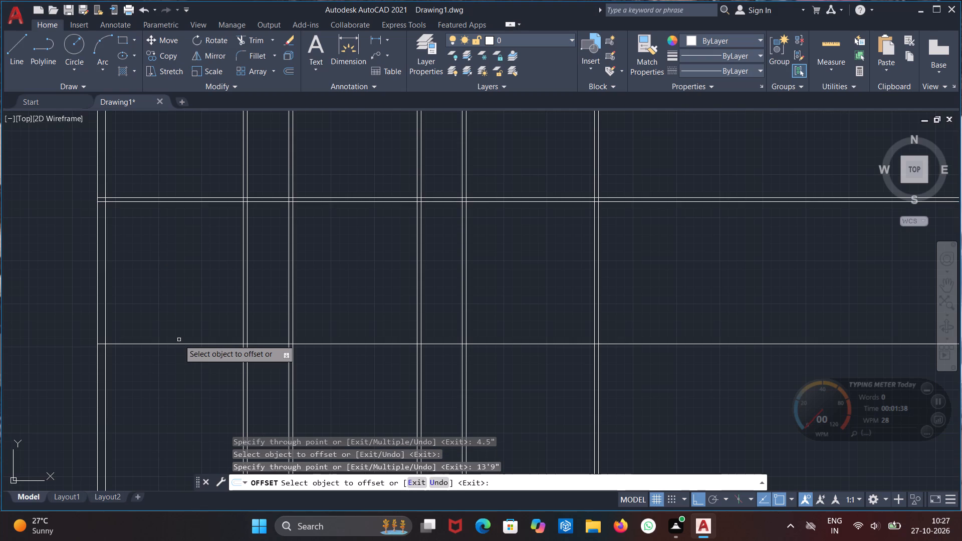
middle_drag(177, 358, 185, 307)
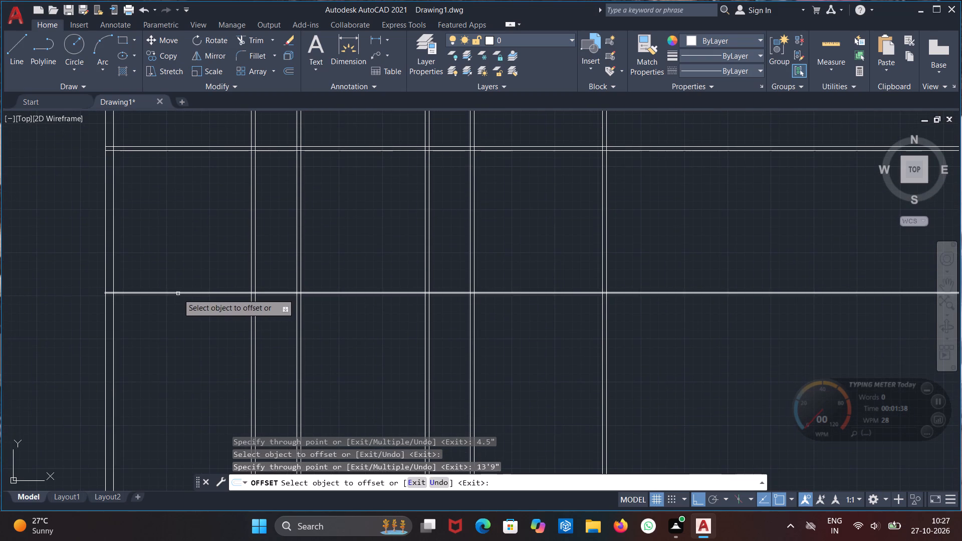
click(178, 294)
text(4.5")
key(Return)
Trim all horizontal wall lines that extend to the right beyond the fifth vertical wall.
scroll(189, 250, down, 1)
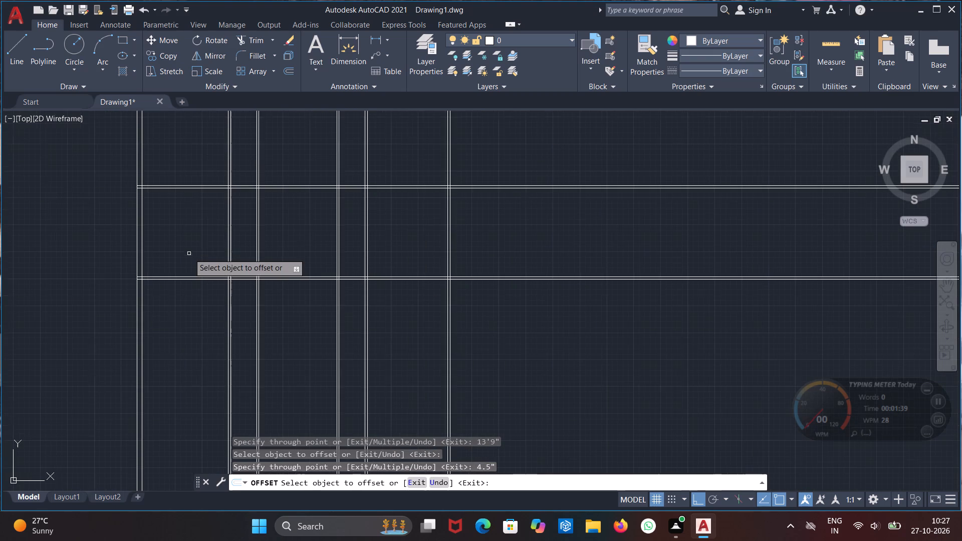
scroll(188, 256, down, 1)
middle_drag(190, 256, 177, 228)
scroll(233, 237, down, 1)
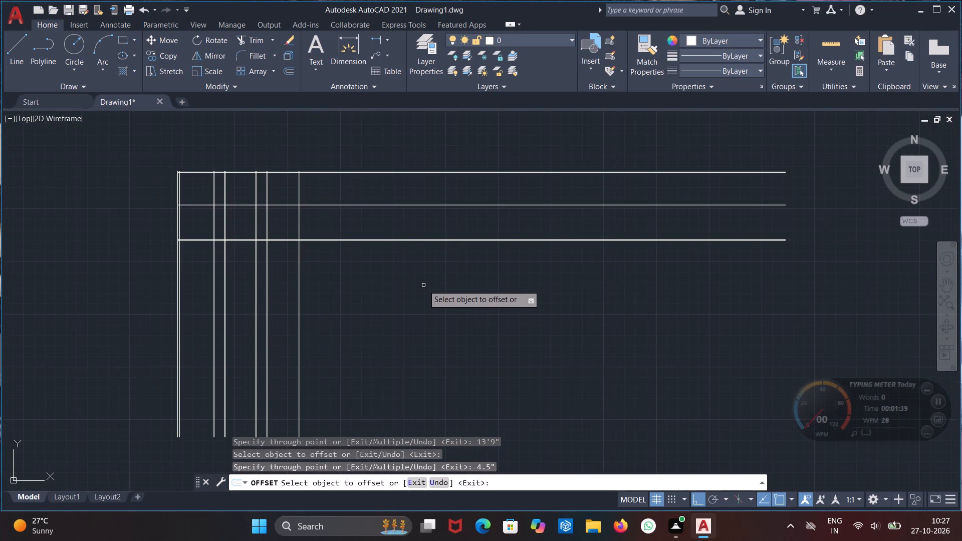
key(Escape)
key(t)
key(r)
key(Return)
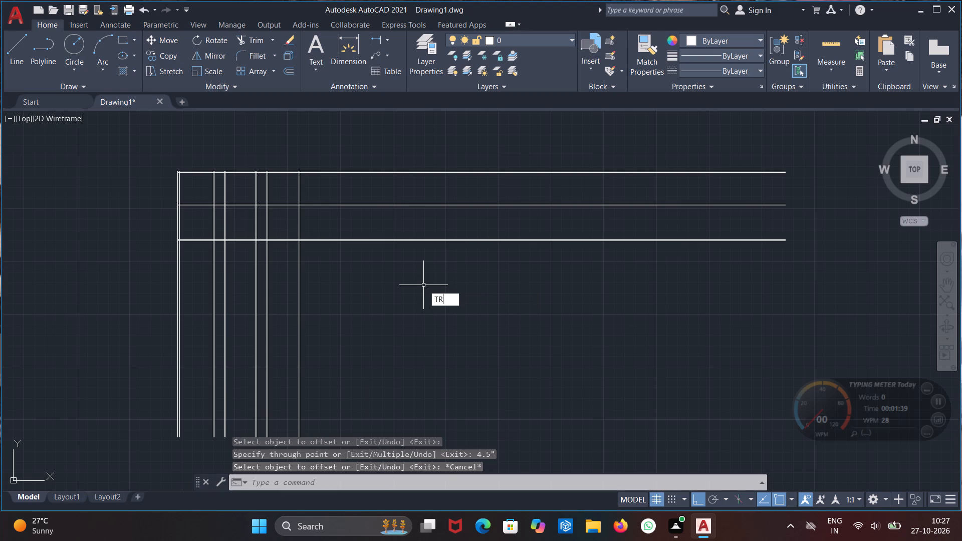
drag(443, 277, 447, 268)
click(467, 156)
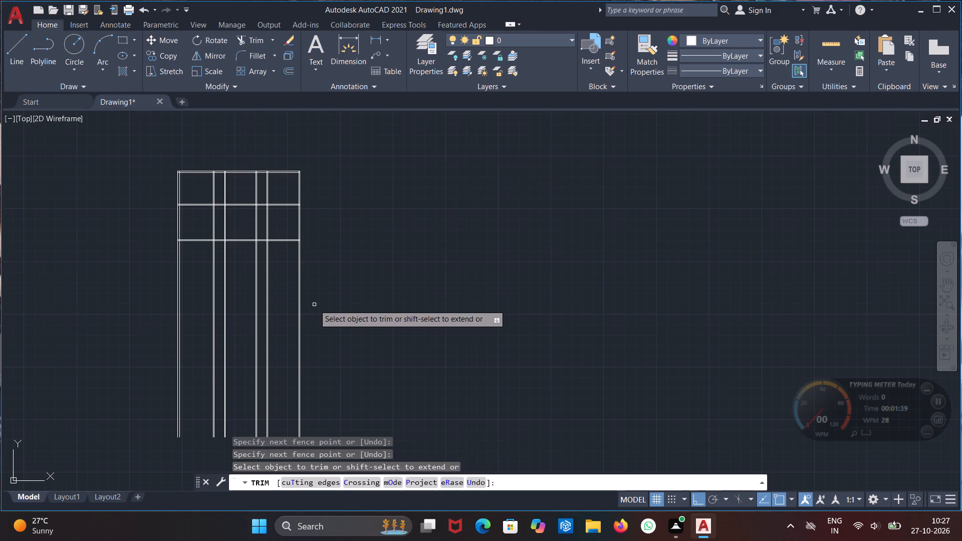
Trim all vertical wall lines that extend below the bottom horizontal wall.
middle_drag(314, 305, 536, 247)
middle_click(533, 269)
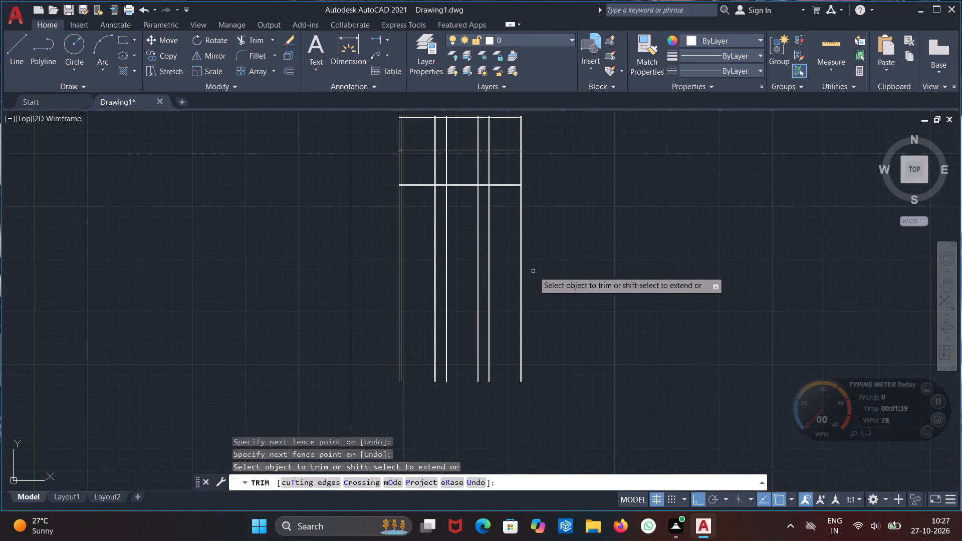
click(534, 254)
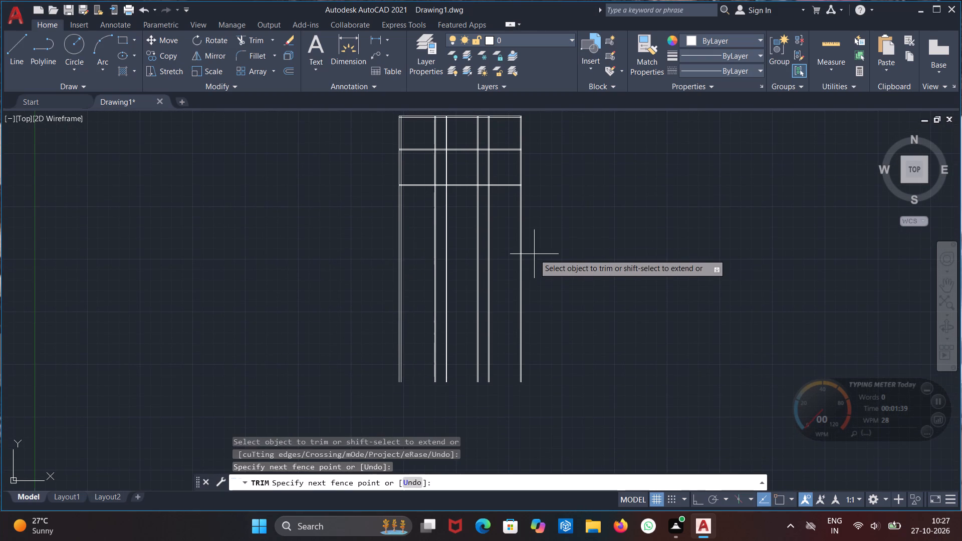
click(315, 280)
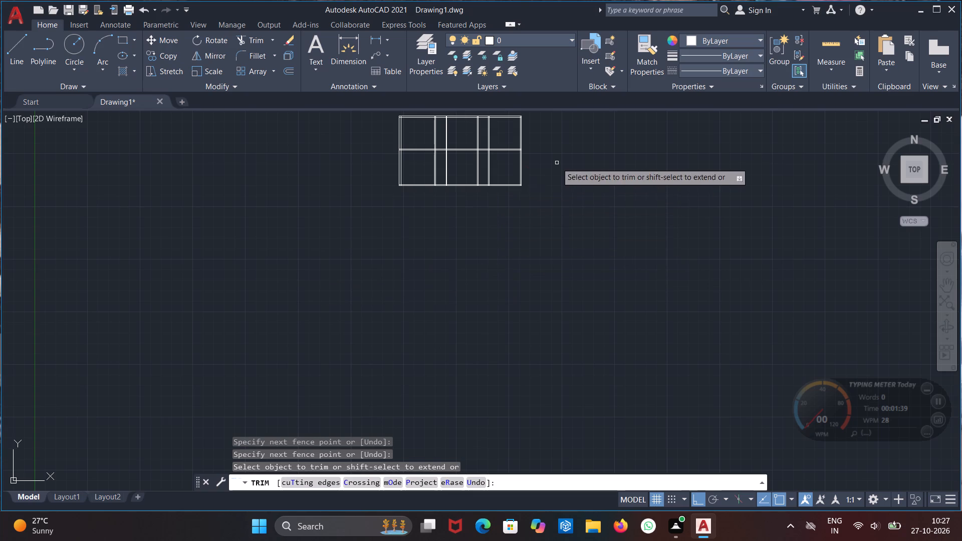
middle_drag(557, 166, 550, 327)
scroll(393, 344, up, 3)
middle_drag(462, 305, 341, 357)
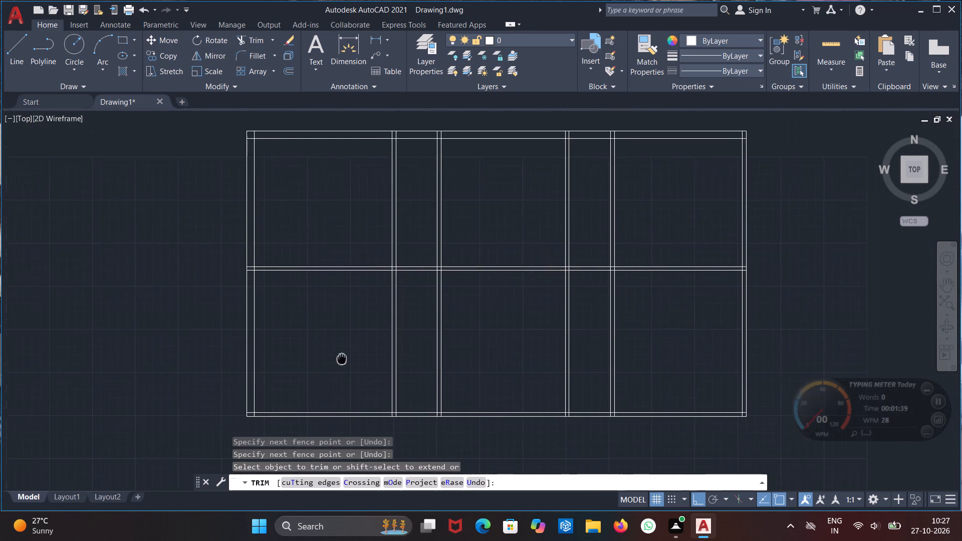
middle_drag(341, 357, 325, 345)
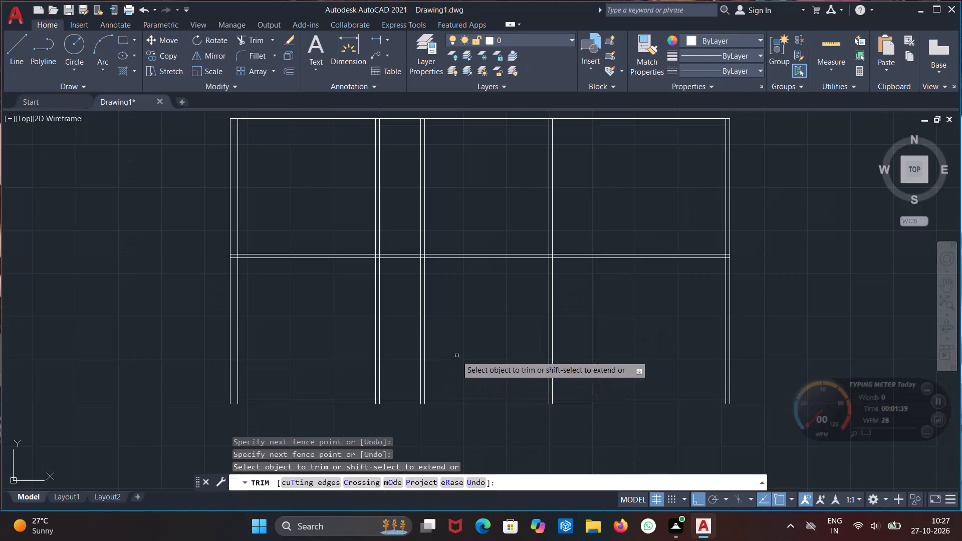
middle_drag(458, 353, 487, 275)
key(Escape)
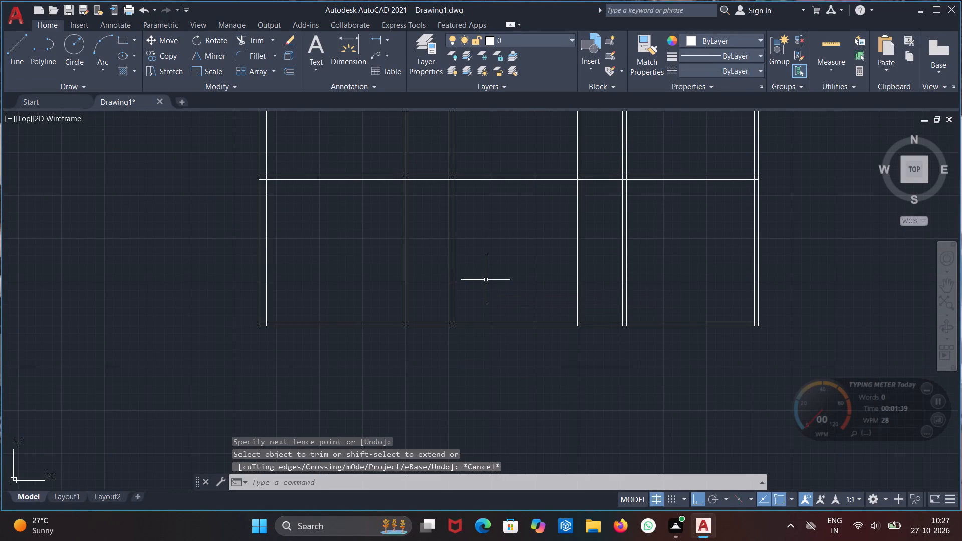
Trim the left wall's inner line between the middle horizontal partition and the bottom wall.
key(t)
key(r)
key(Return)
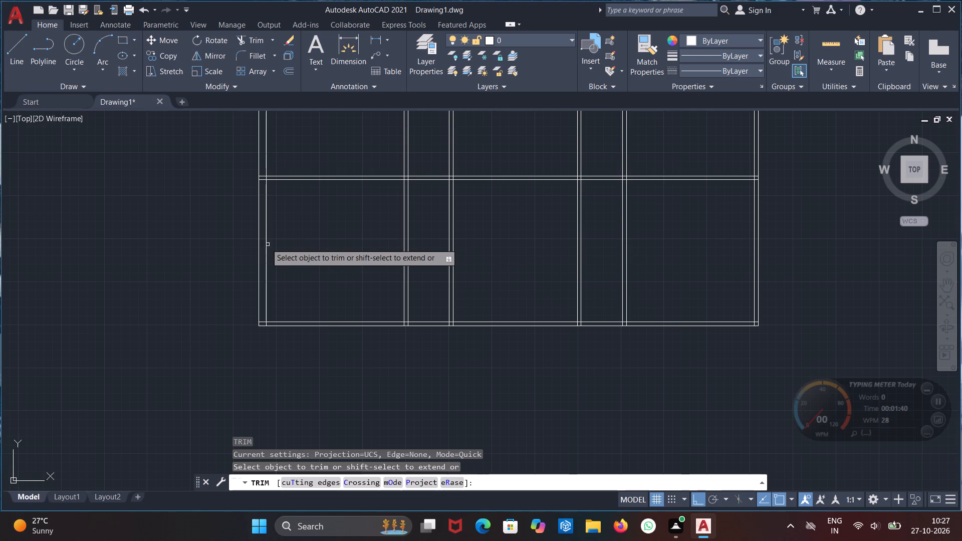
scroll(263, 178, up, 1)
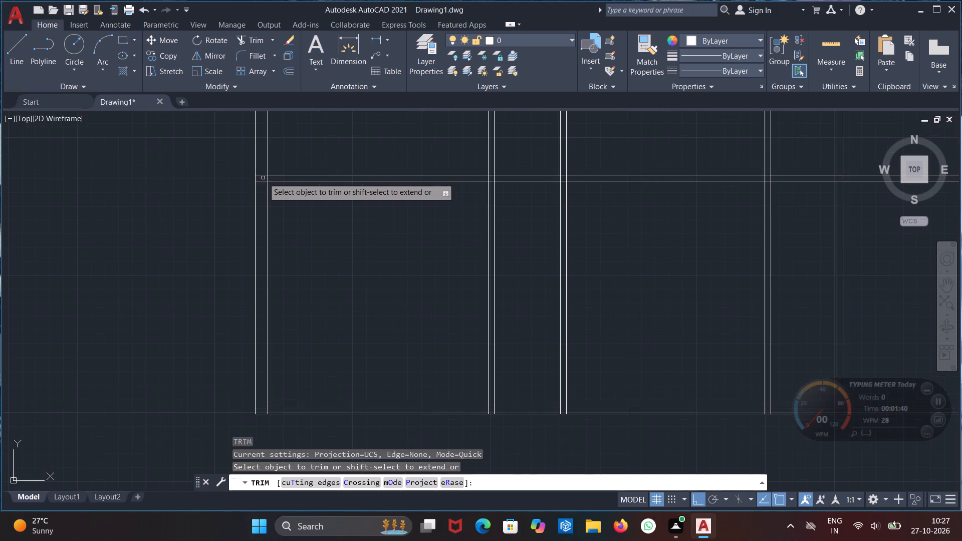
click(269, 197)
scroll(323, 208, down, 2)
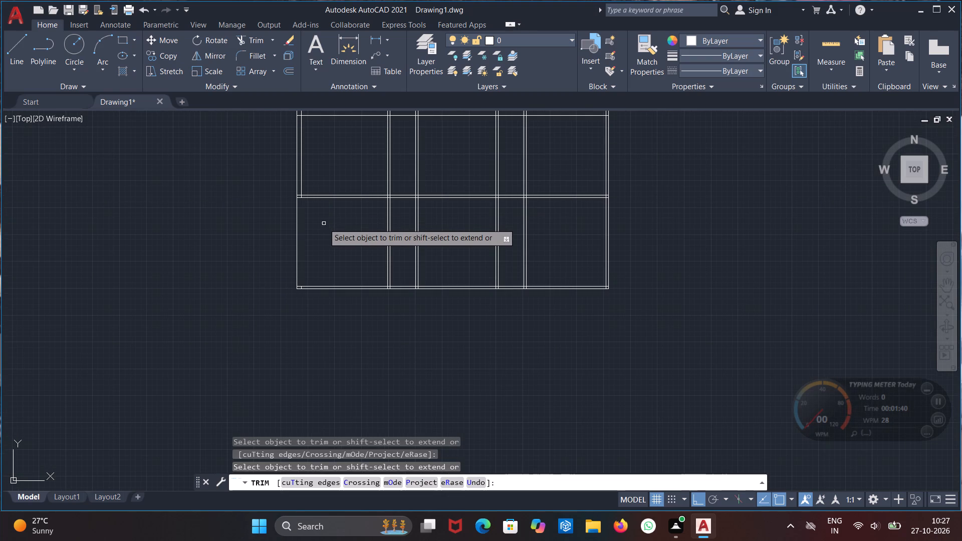
key(Escape)
Offset the left wall's outer line 4.5" to the right to thin the wall of the lower-left room.
text(of)
key(Return)
key(Return)
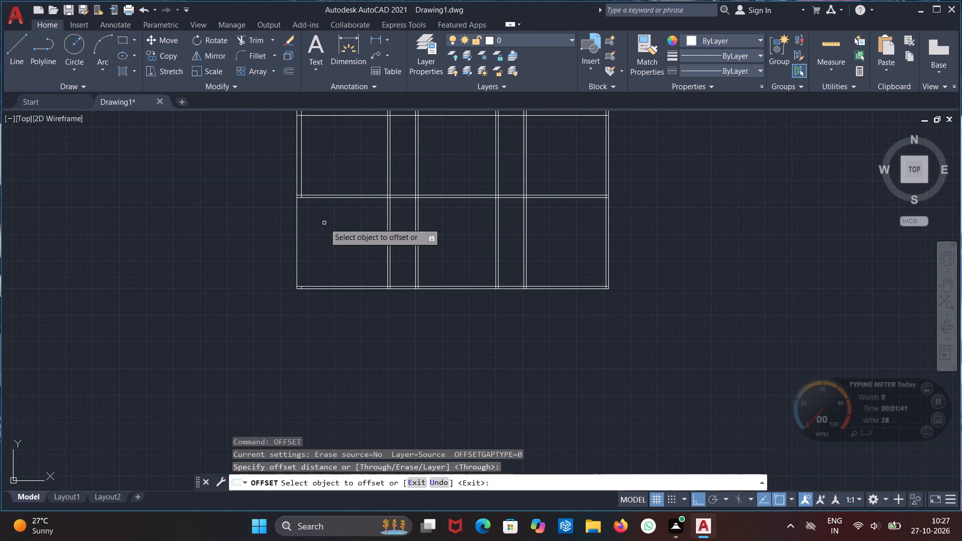
scroll(281, 250, up, 1)
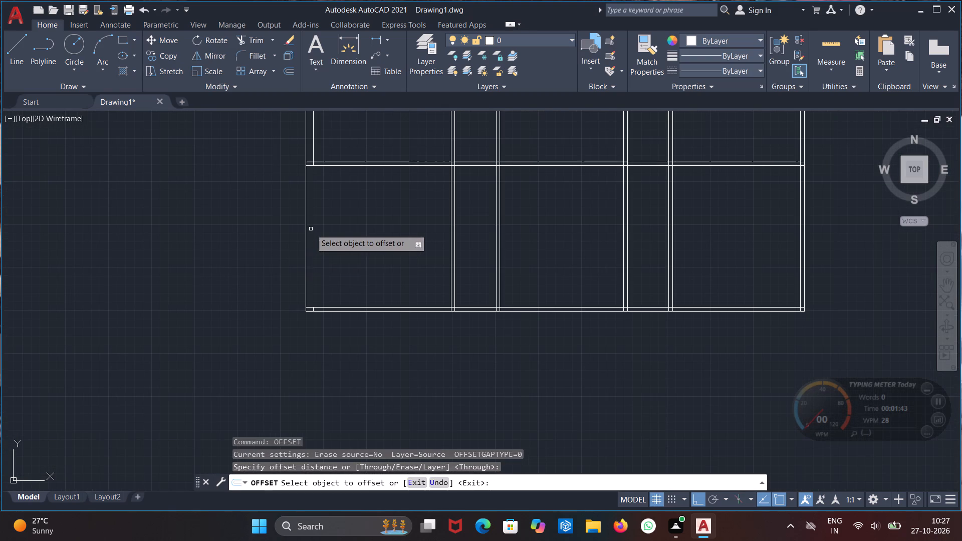
click(305, 234)
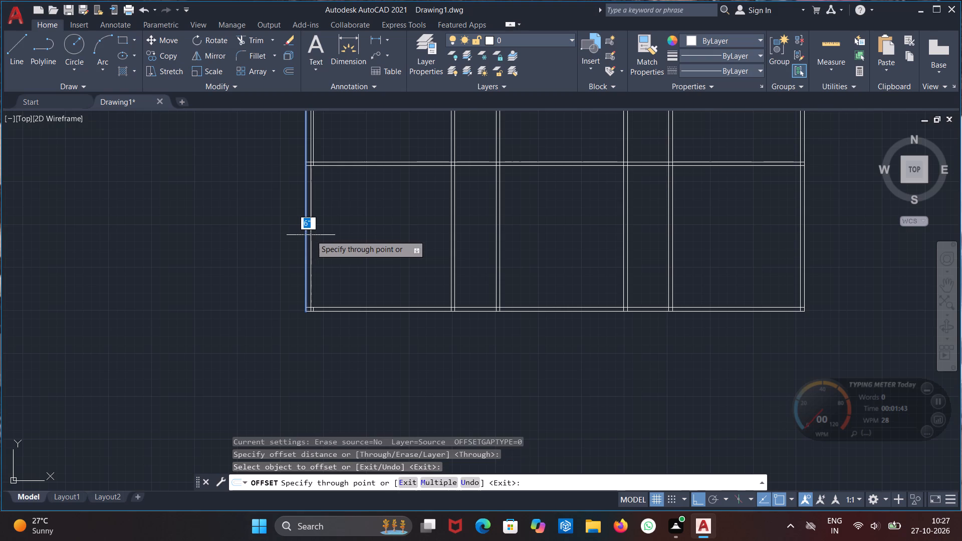
text(4.5")
key(Return)
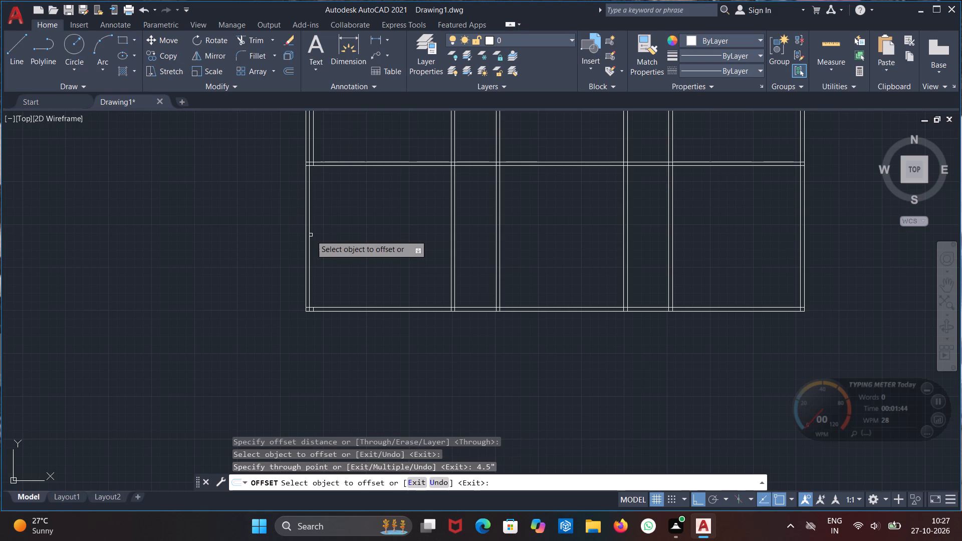
key(Escape)
Trim the new 4.5" line above the middle partition and the leftover inner-line stub at the plan's lower-left corner.
text(tr)
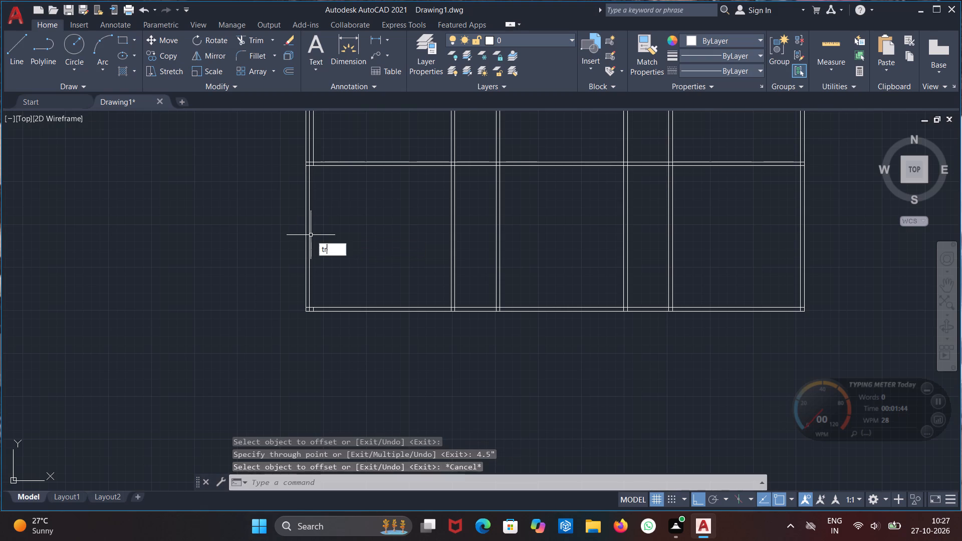
key(Return)
scroll(327, 231, down, 1)
middle_drag(358, 225, 326, 359)
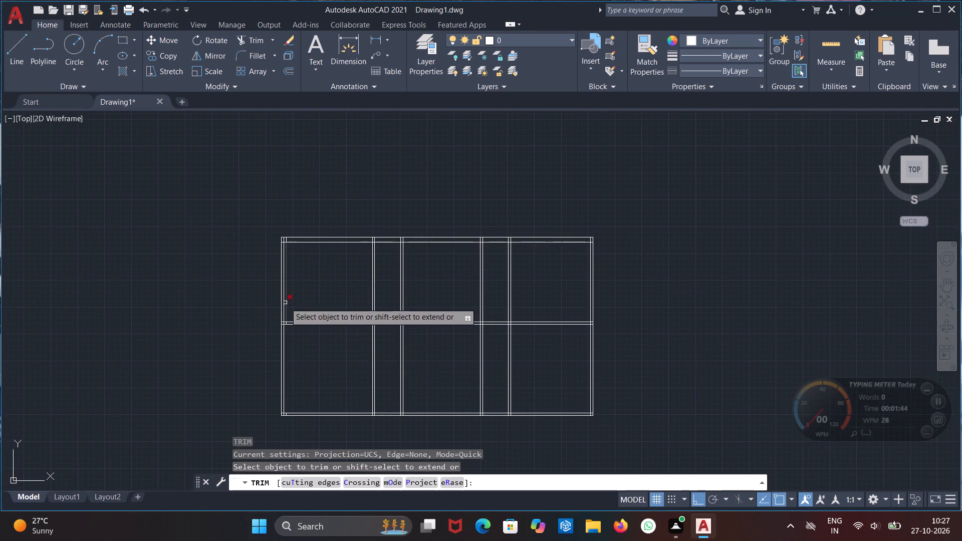
scroll(285, 299, up, 3)
click(278, 303)
scroll(334, 273, down, 3)
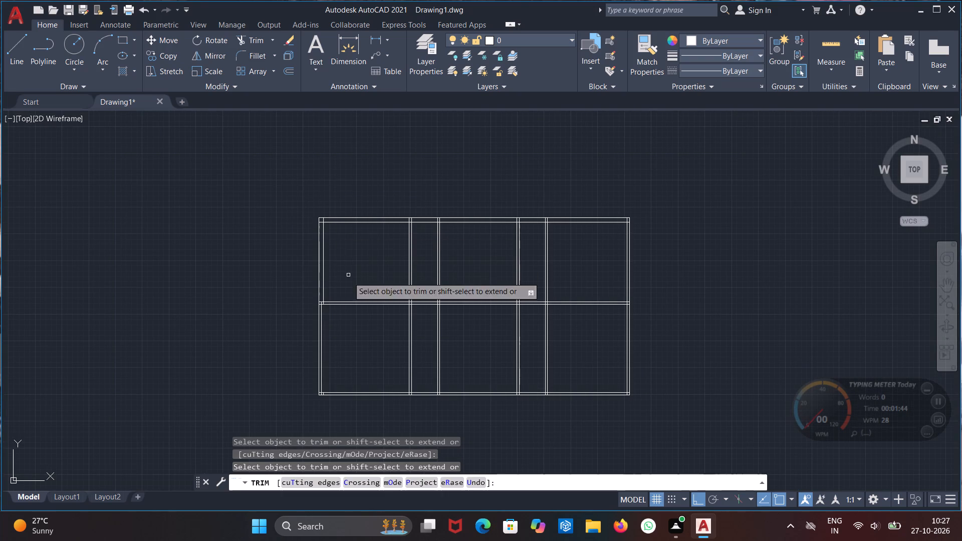
middle_drag(354, 320, 336, 228)
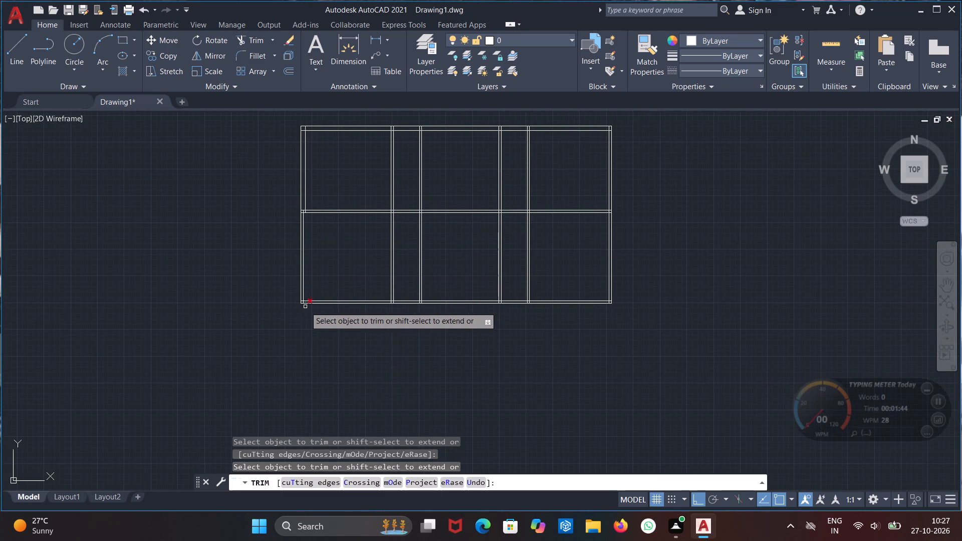
scroll(304, 308, up, 4)
click(306, 278)
scroll(397, 209, down, 3)
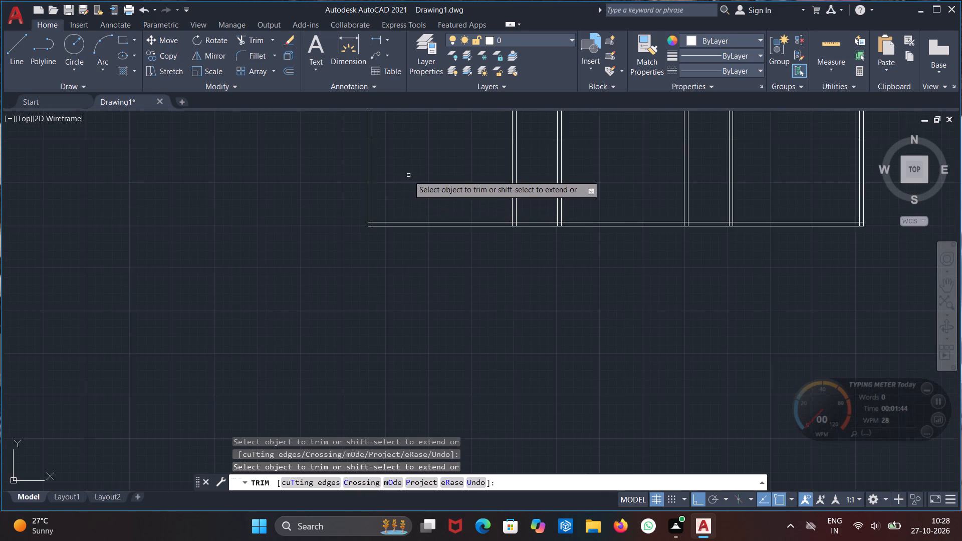
middle_drag(409, 179, 389, 295)
key(Escape)
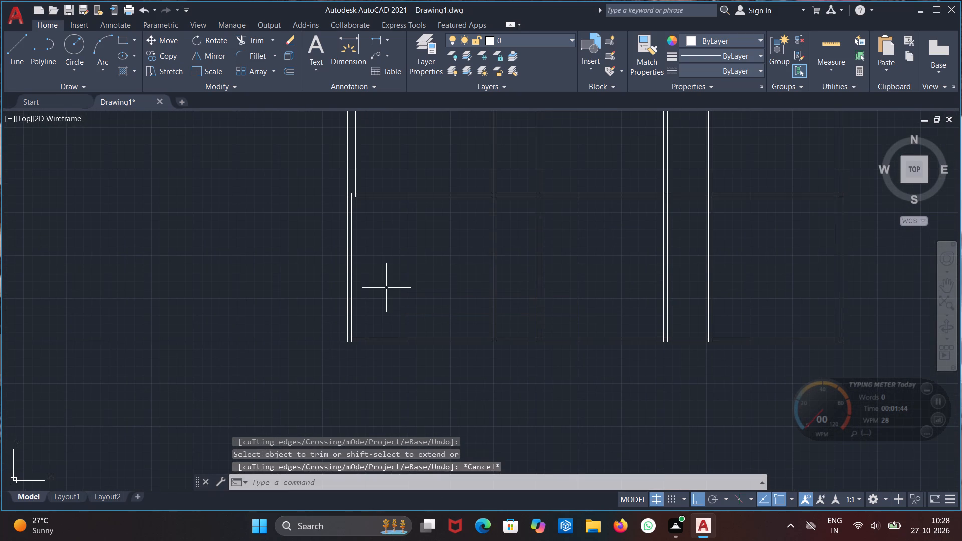
Offset the lower-left room's inner left wall line 3'5.5" to the right, and offset that new line 9" for wall thickness.
text(of)
key(Return)
key(Return)
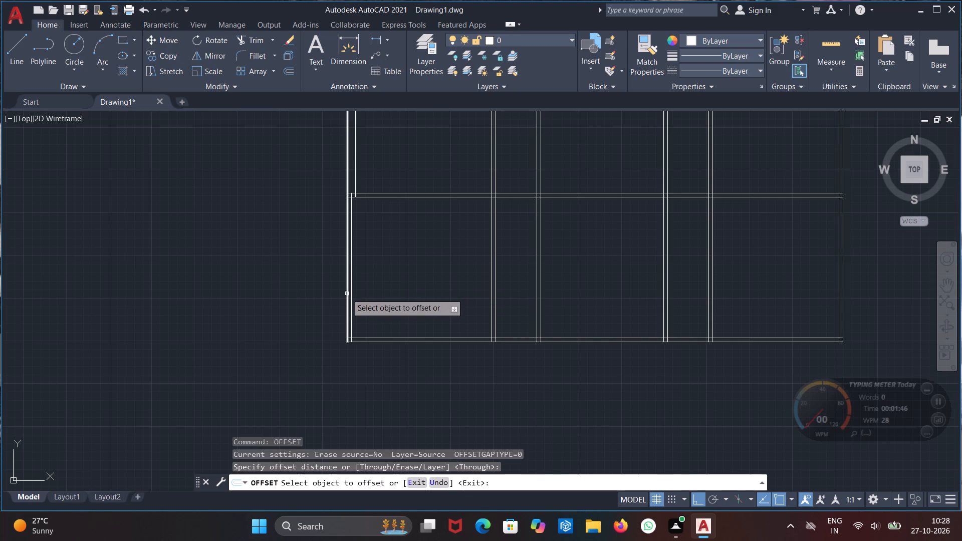
click(350, 290)
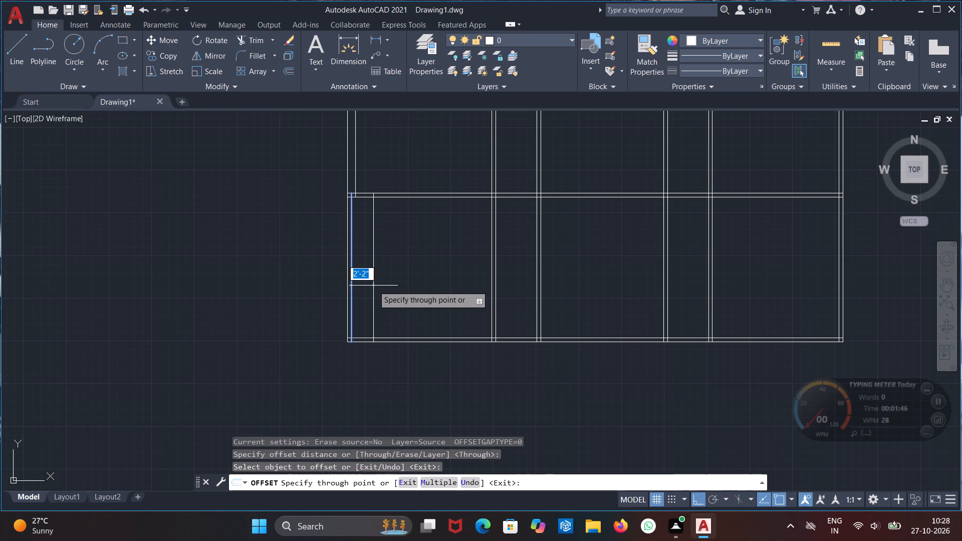
text(3'5.5")
key(Return)
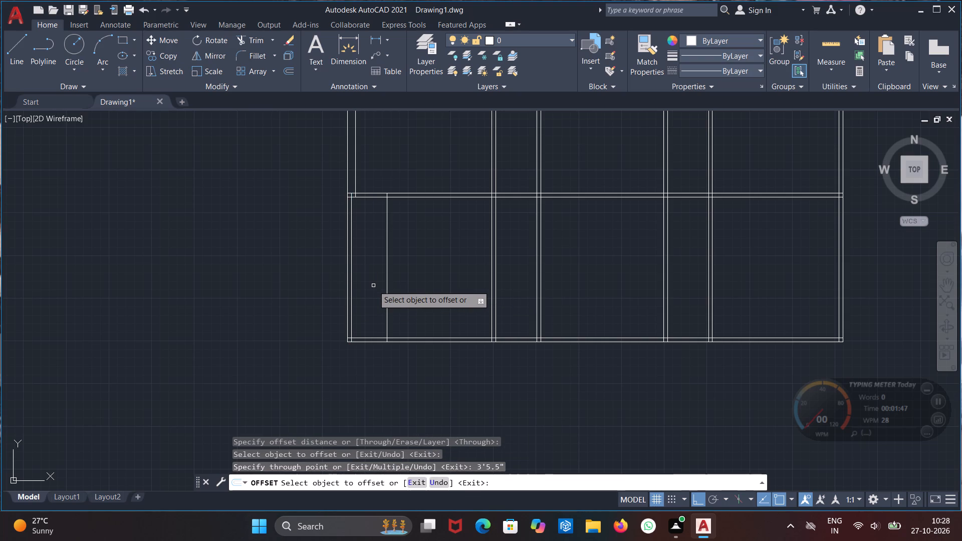
click(389, 271)
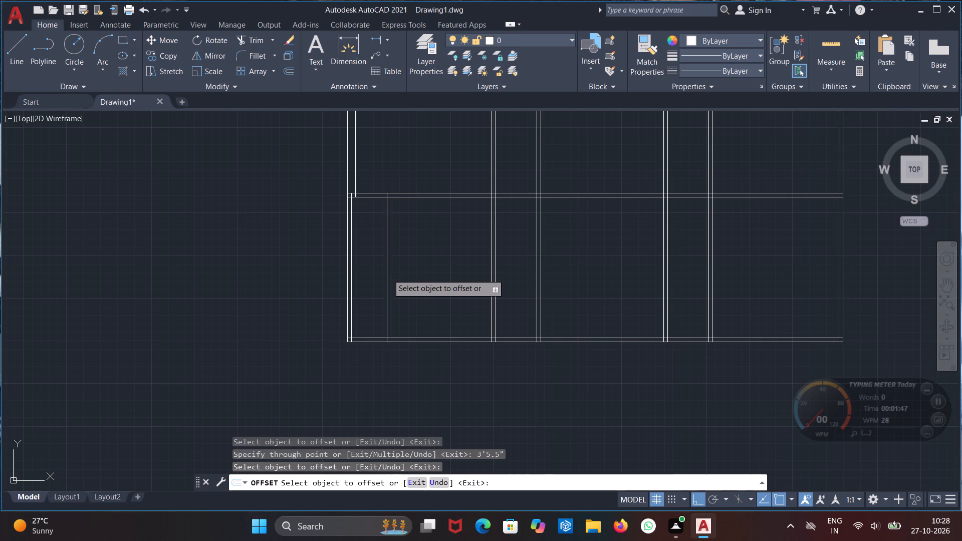
click(388, 274)
text(9")
key(Return)
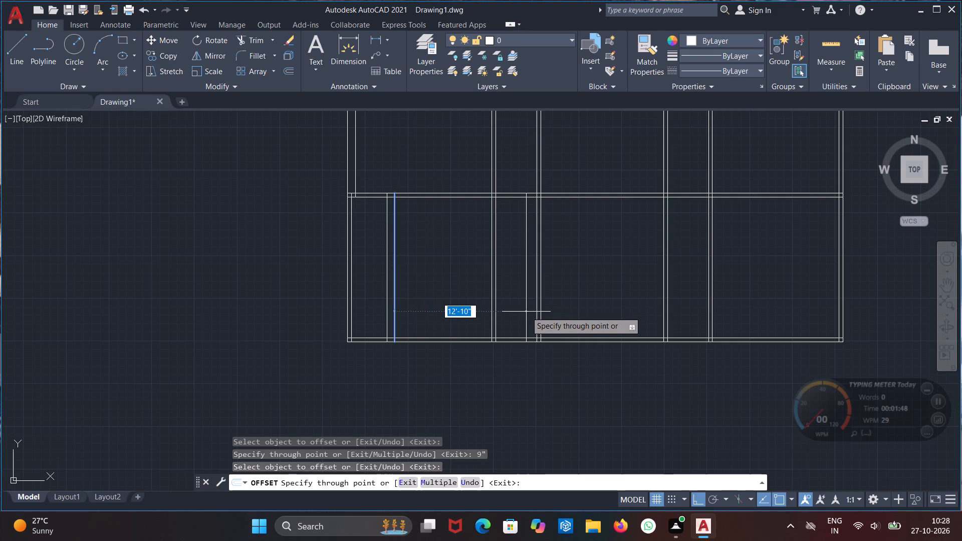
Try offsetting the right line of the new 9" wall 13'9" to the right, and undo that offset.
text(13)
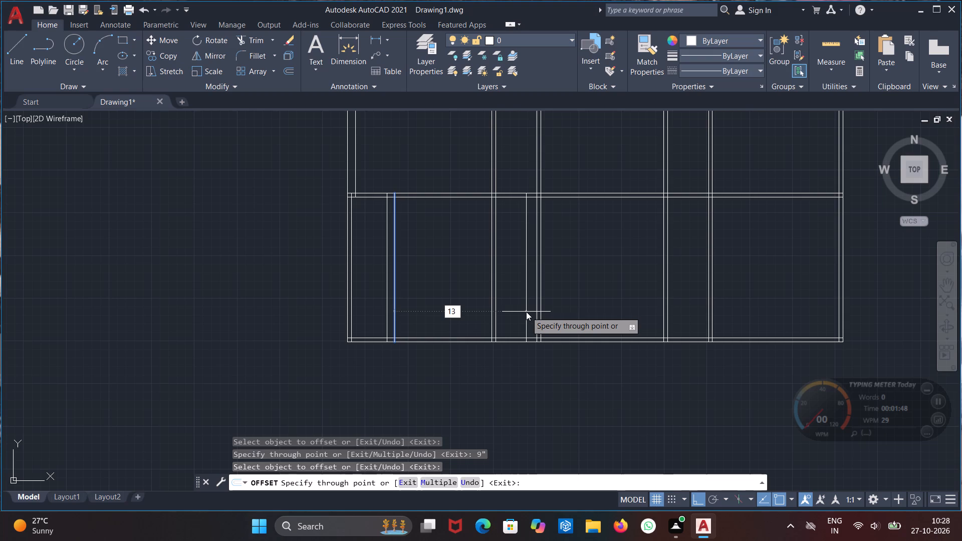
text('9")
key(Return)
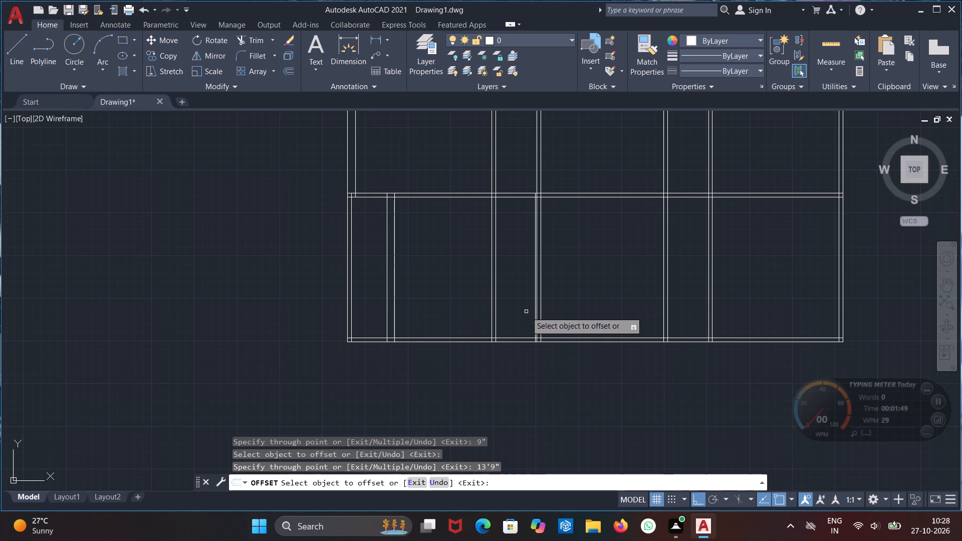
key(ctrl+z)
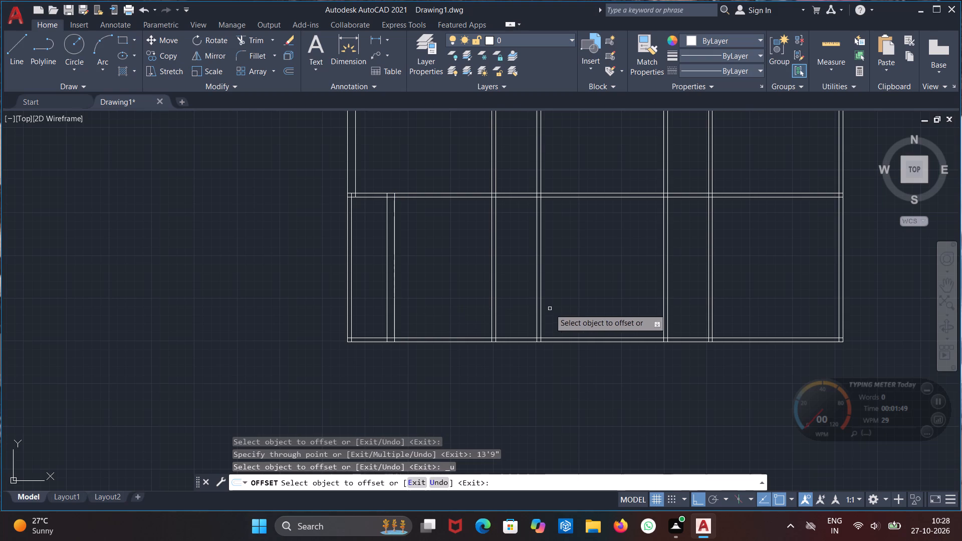
Offset the bottom wall's inner line 13'4" upward.
middle_drag(582, 278, 312, 306)
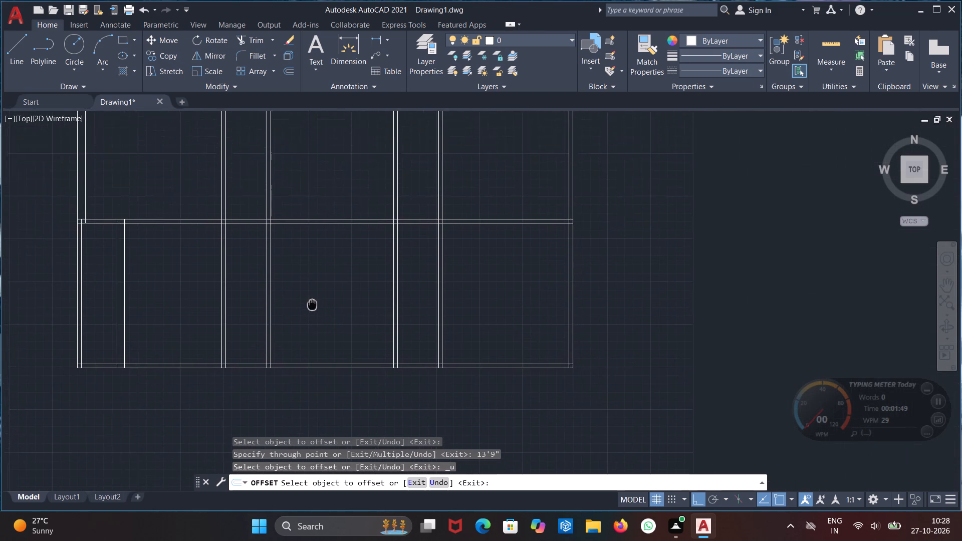
middle_drag(312, 306, 319, 336)
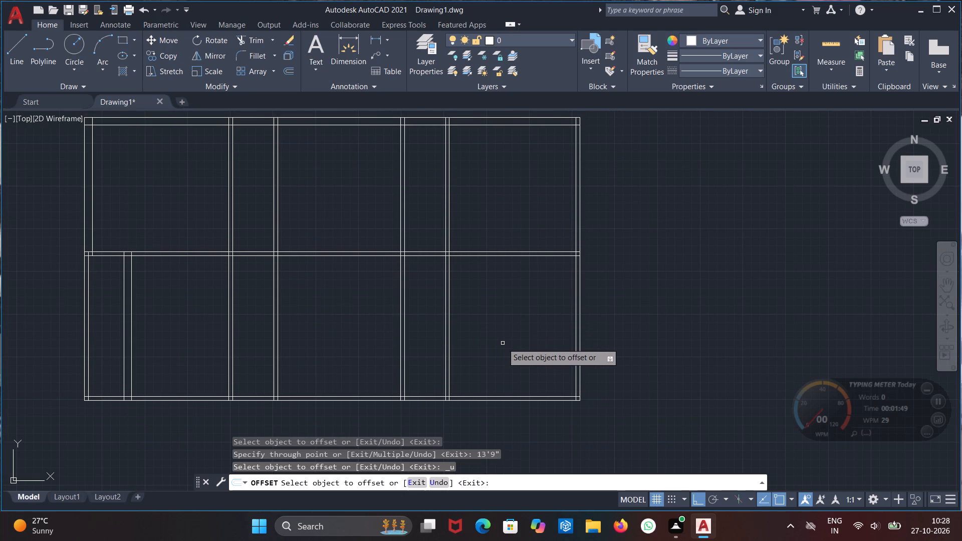
click(509, 397)
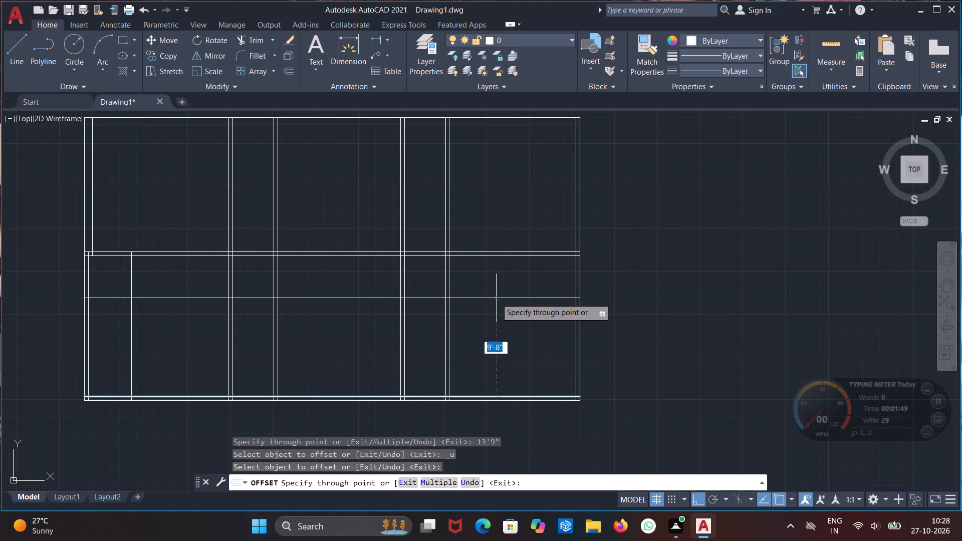
text(13)
key(apostrophe)
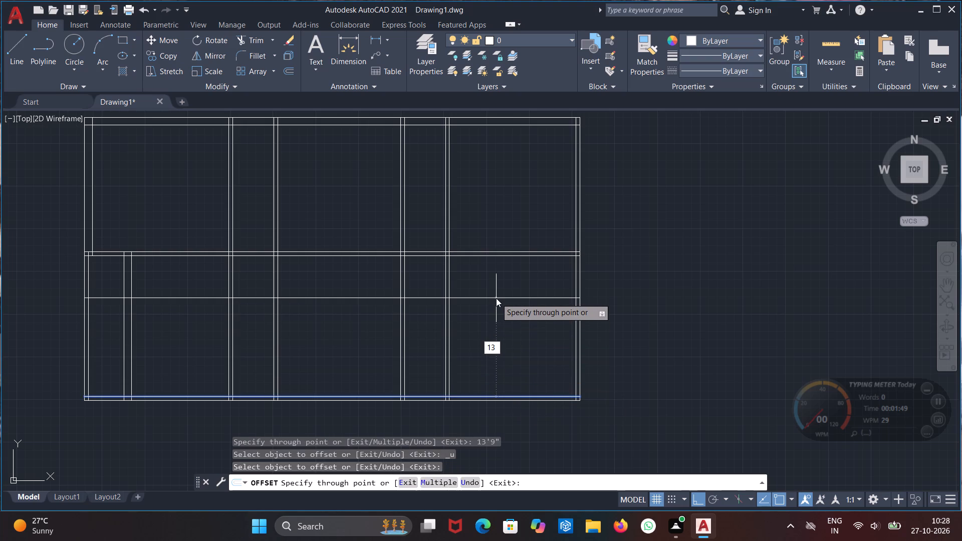
text(4")
key(Return)
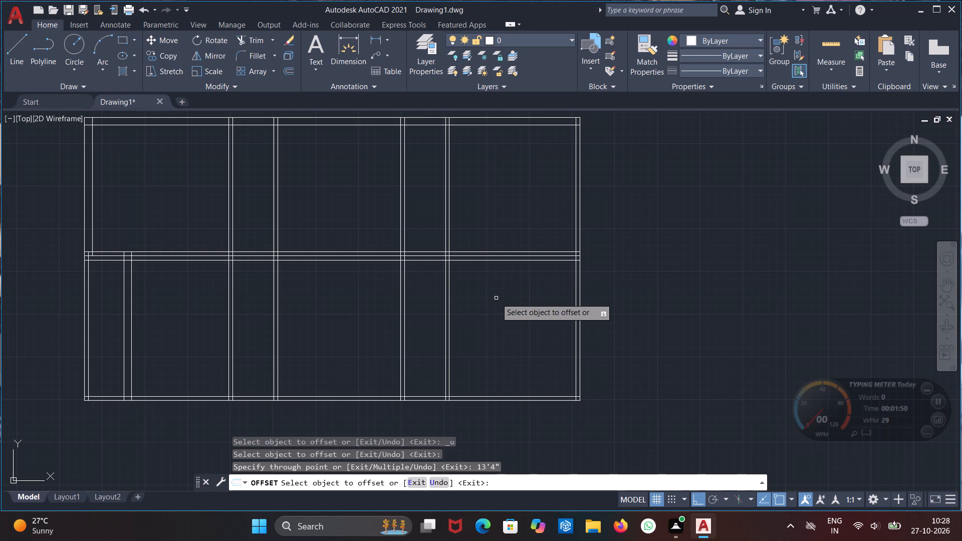
key(Escape)
Trim the middle partition's old lower line in the lower-right room and the new 13'4" line across the other lower rooms.
text(tr)
key(Return)
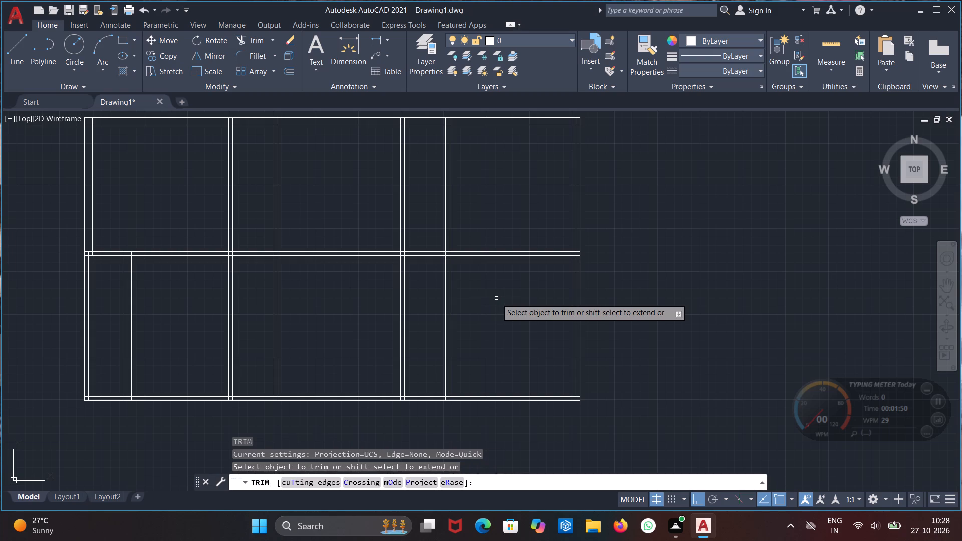
click(482, 257)
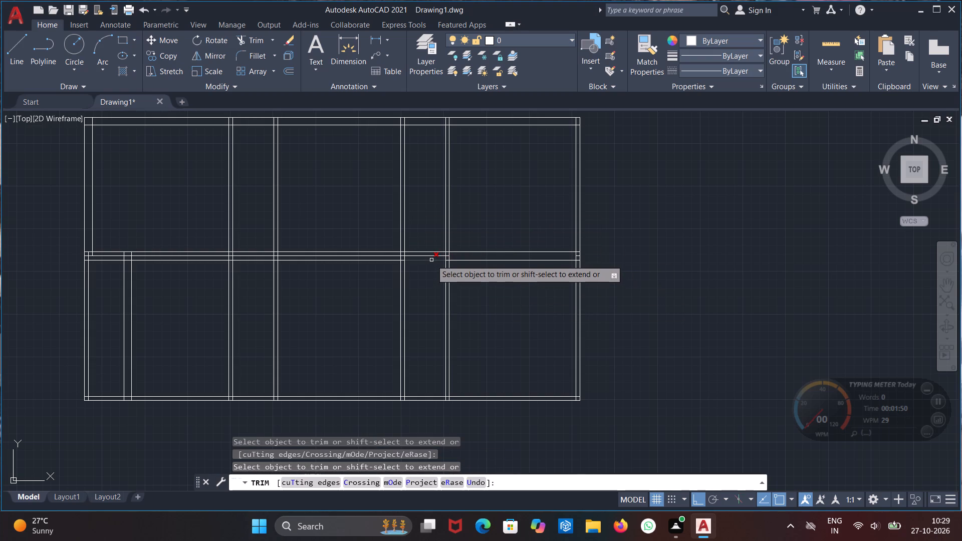
click(431, 260)
click(394, 260)
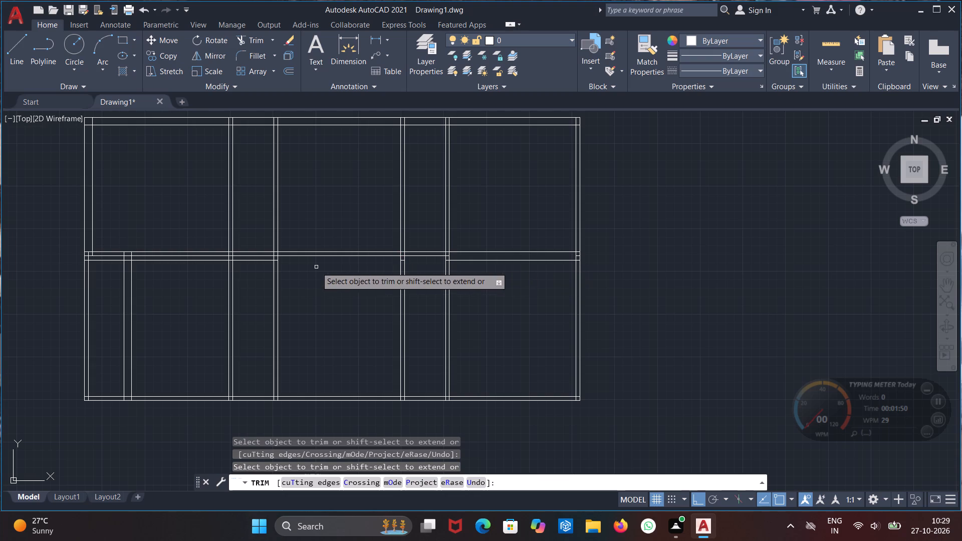
click(261, 261)
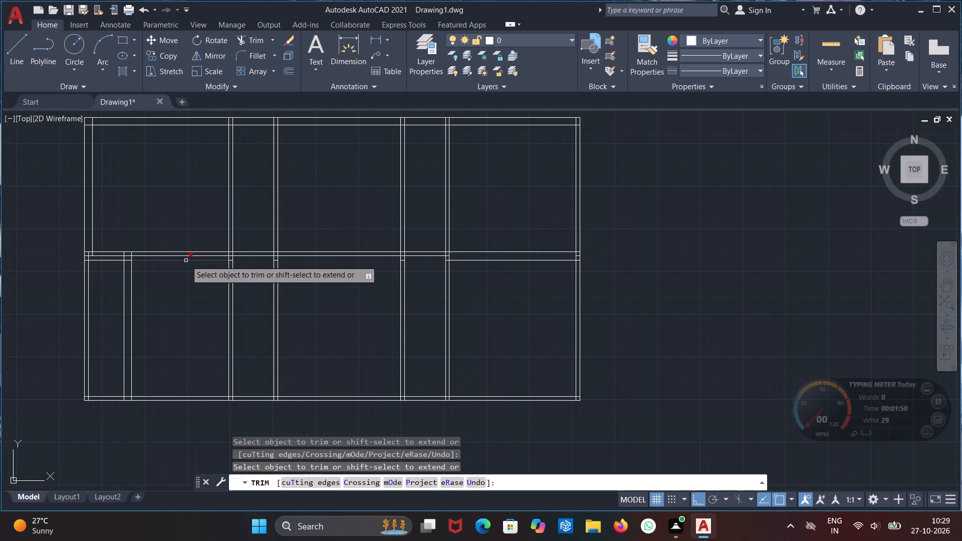
click(186, 260)
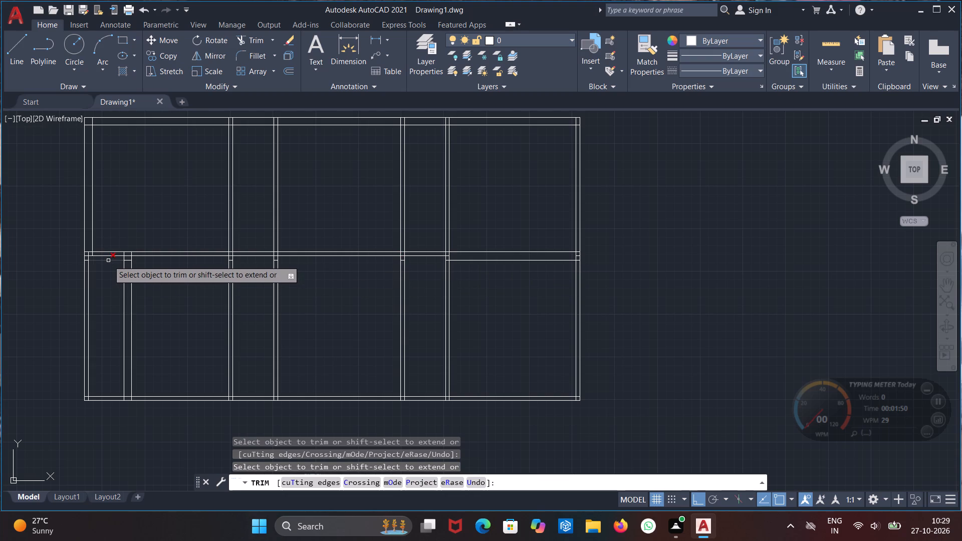
click(108, 260)
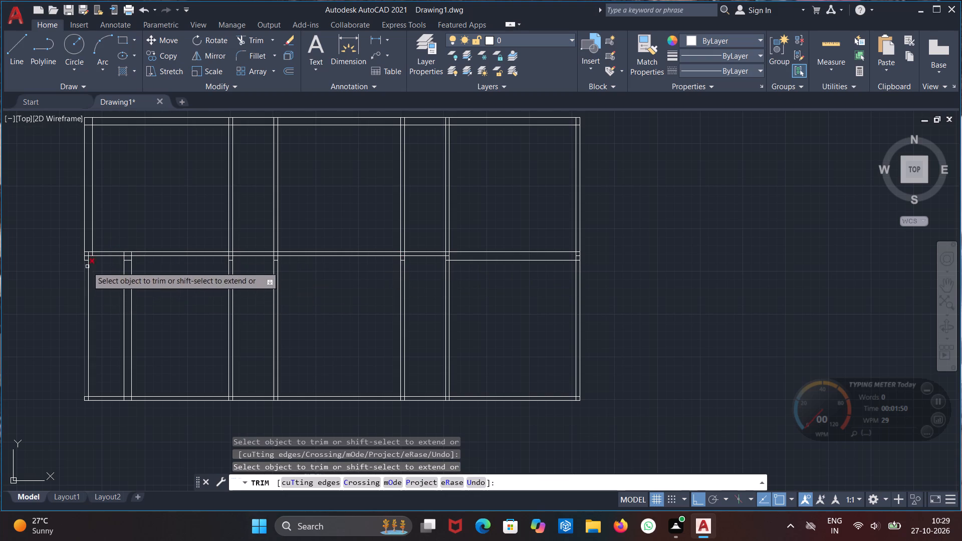
Trim the leftover stubs of the 13'4" offset line inside the vertical walls west of the lower-right room.
scroll(75, 263, up, 3)
click(114, 258)
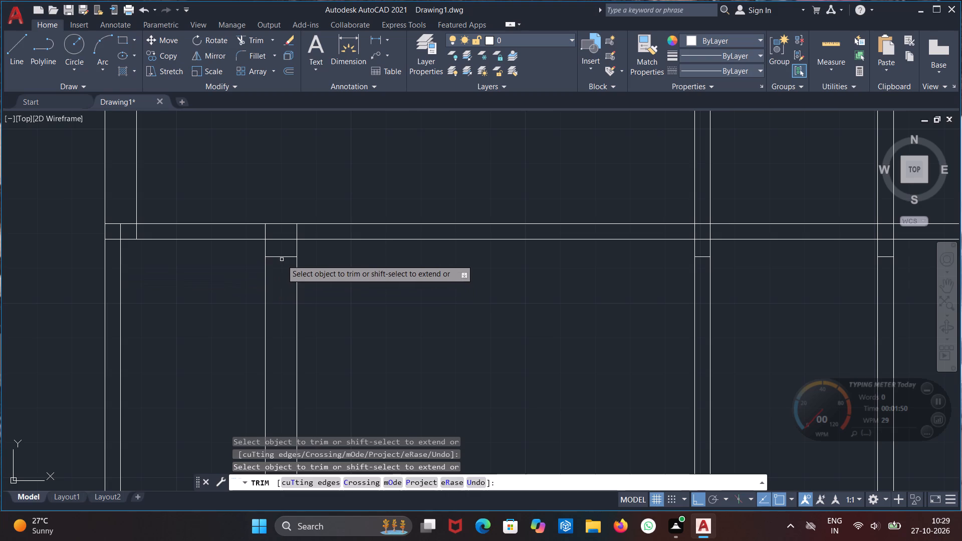
click(282, 259)
click(283, 255)
scroll(337, 285, down, 3)
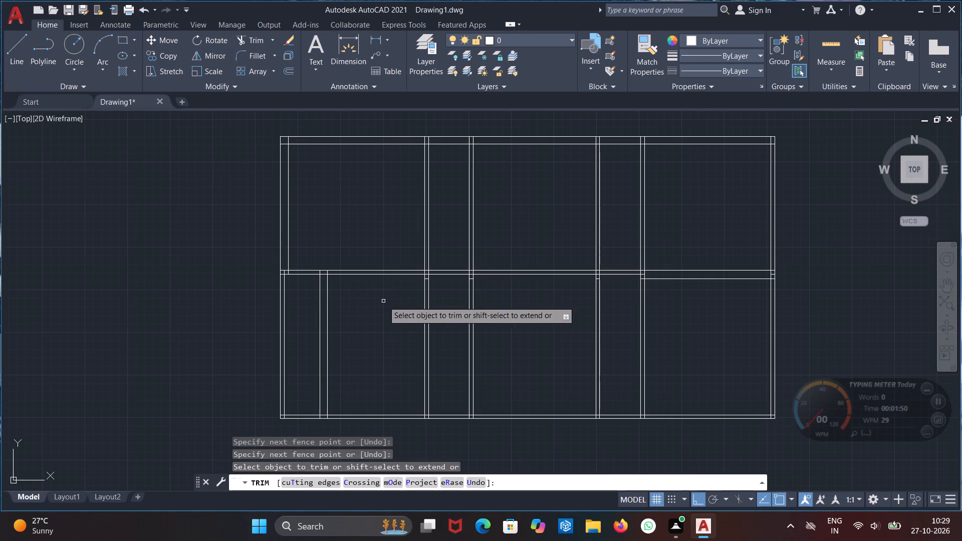
middle_drag(383, 301, 219, 298)
scroll(256, 275, up, 3)
click(274, 277)
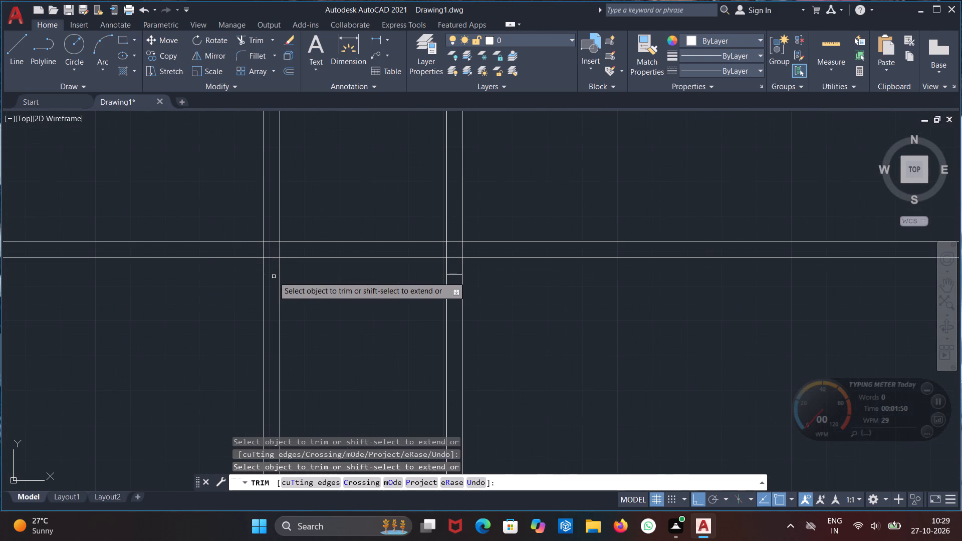
scroll(346, 295, down, 2)
scroll(389, 292, up, 2)
click(391, 282)
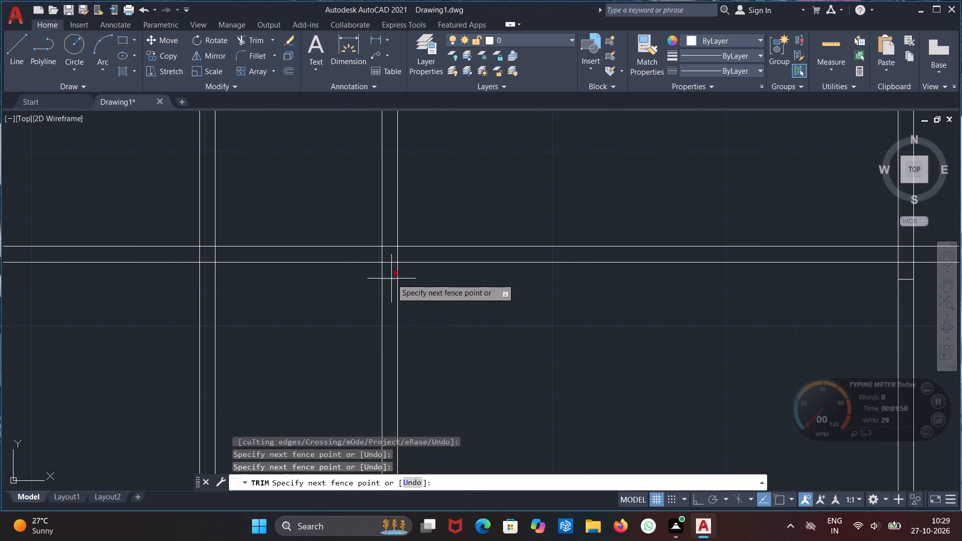
click(391, 278)
scroll(442, 298, down, 3)
scroll(496, 316, down, 1)
middle_drag(483, 317, 270, 293)
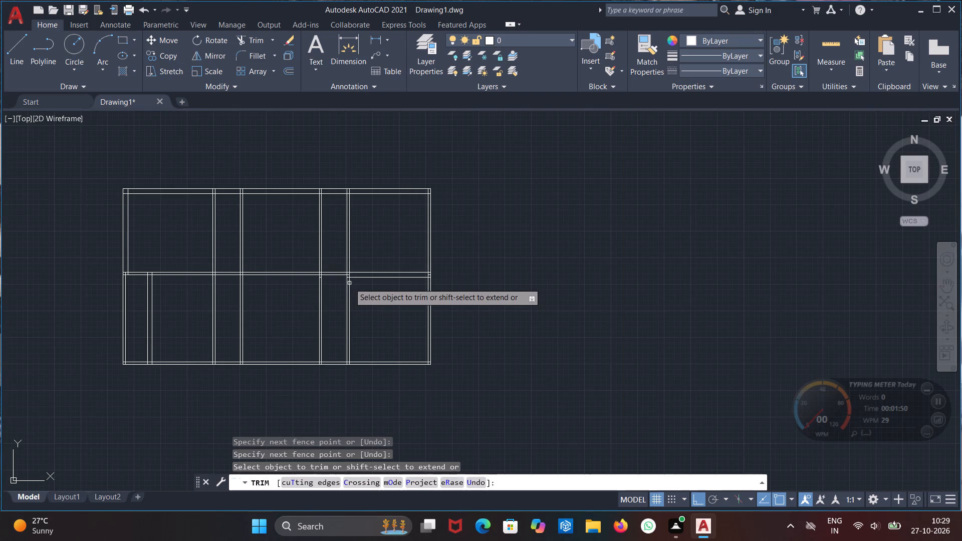
scroll(341, 280, up, 3)
click(258, 268)
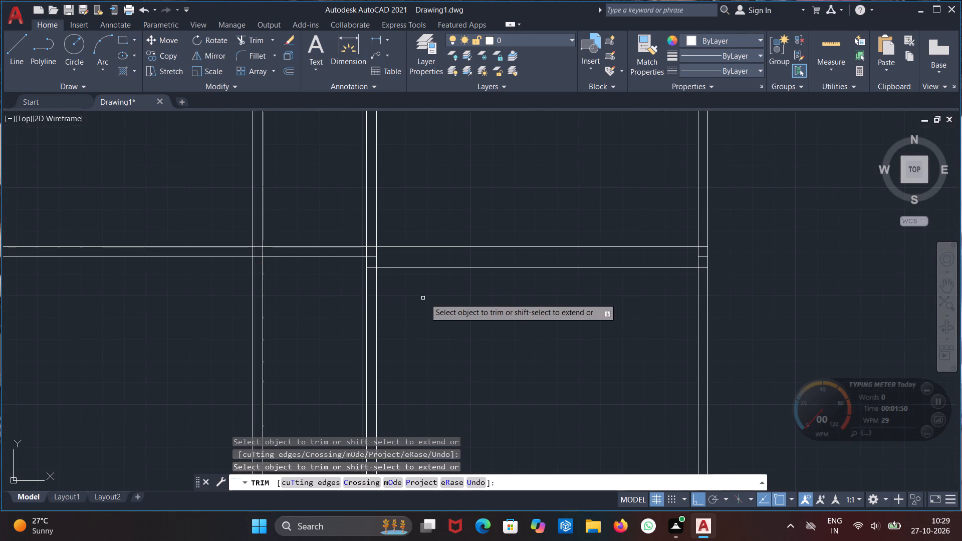
Trim both lines of the third full-height vertical partition between the middle horizontal partition and the bottom wall.
scroll(435, 301, down, 3)
middle_drag(445, 310, 447, 316)
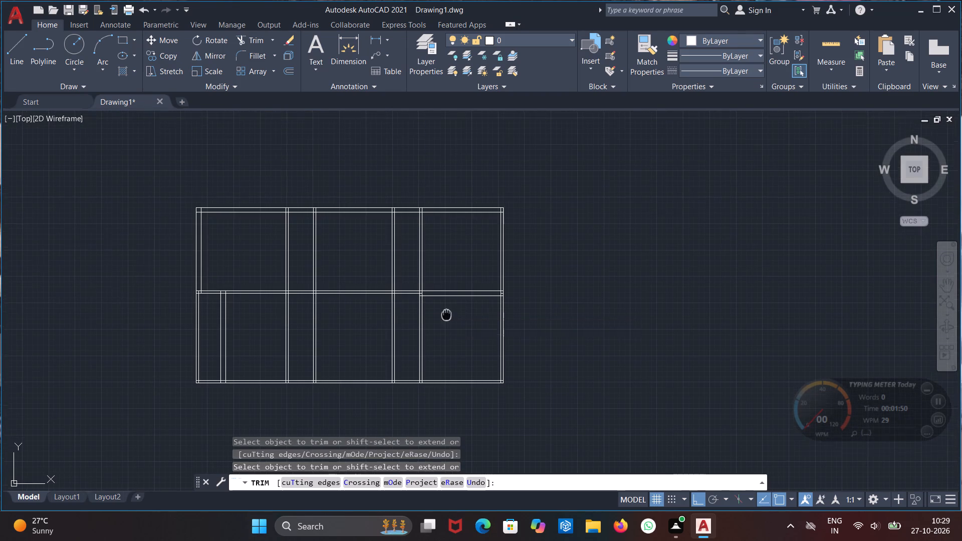
middle_drag(447, 316, 455, 323)
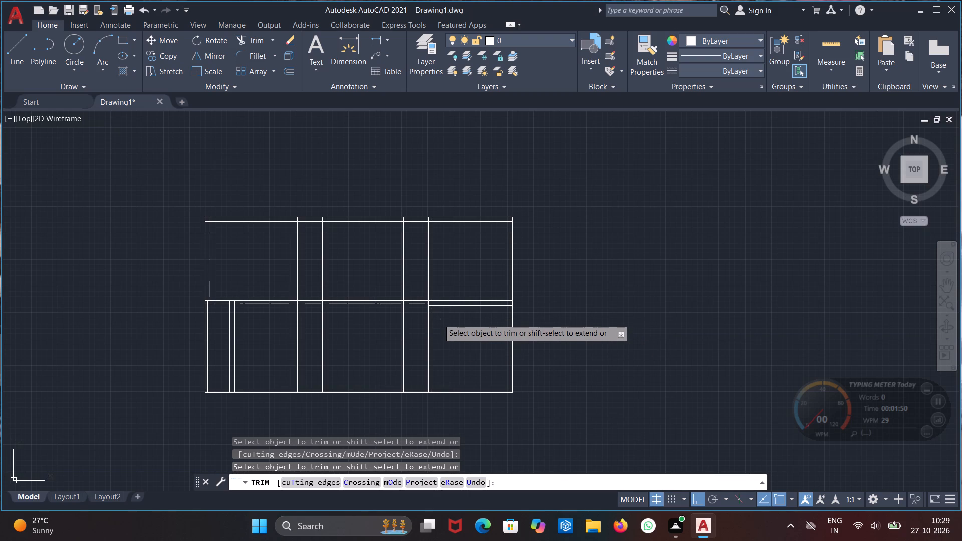
middle_drag(438, 319, 493, 275)
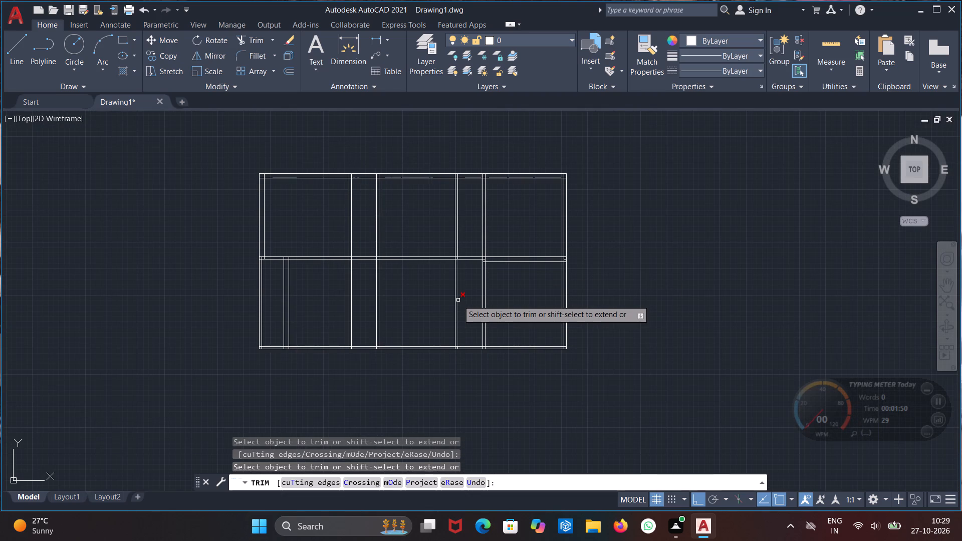
click(460, 293)
click(420, 318)
scroll(413, 325, up, 2)
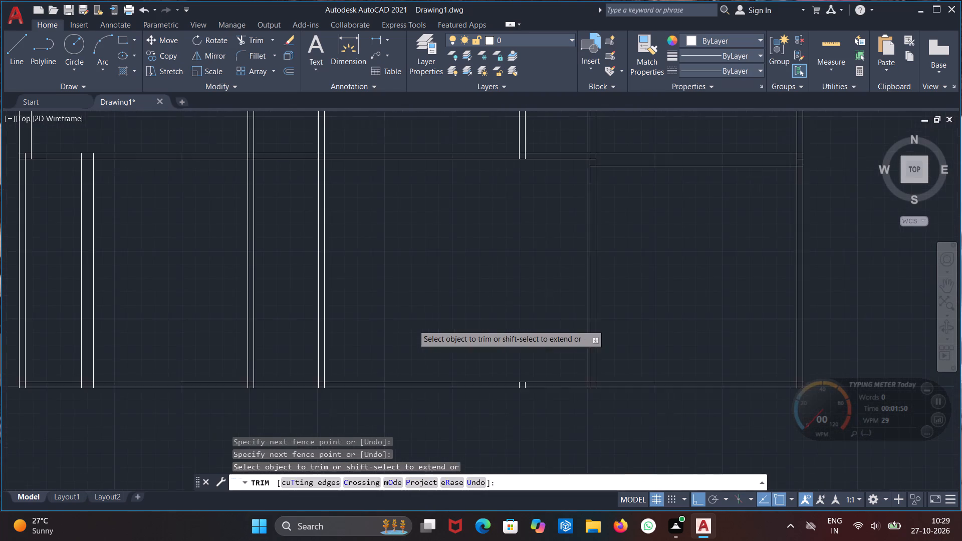
middle_drag(413, 324, 415, 351)
scroll(429, 301, down, 1)
middle_drag(427, 313, 427, 332)
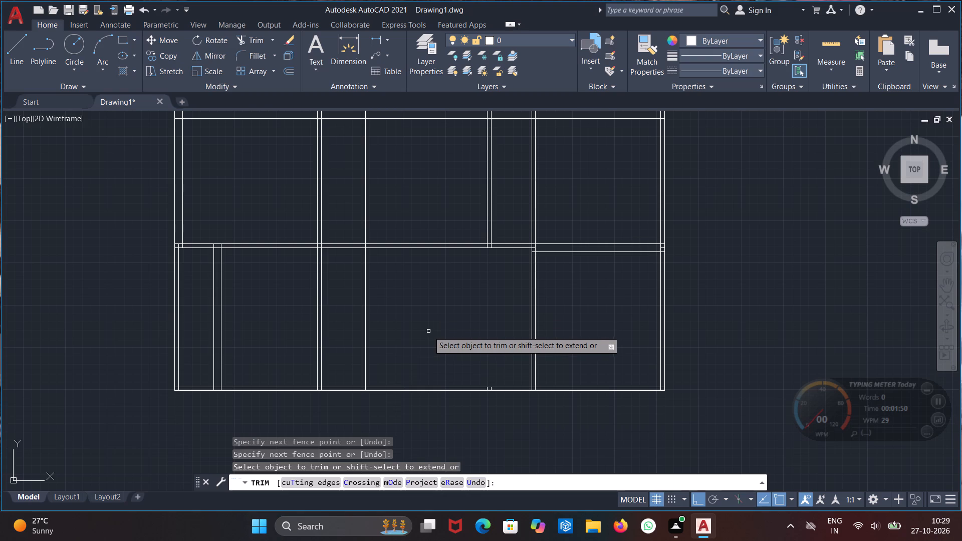
key(Escape)
Offset the right line of the second full-height vertical partition 17'3" to the right, and offset that new line 9" for wall thickness.
text(of)
key(Return)
key(Return)
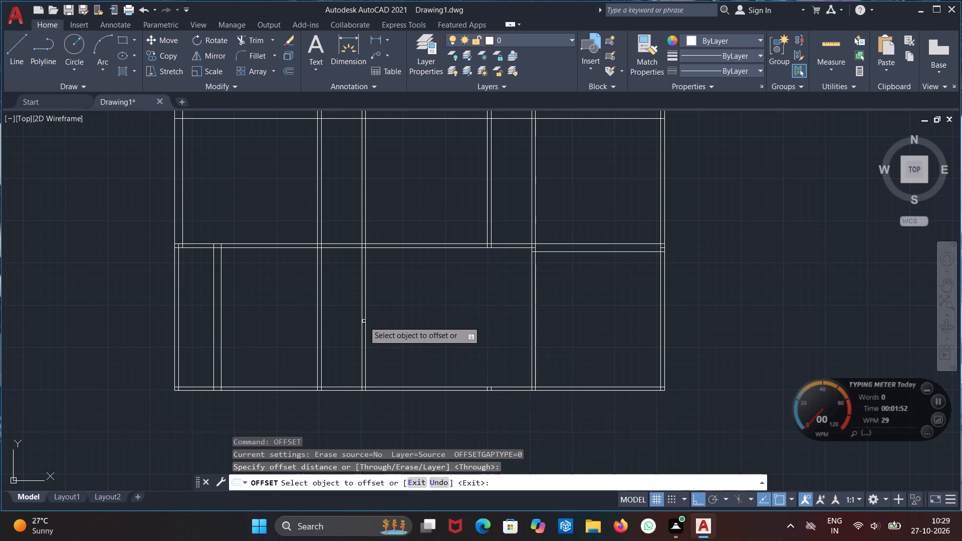
click(367, 357)
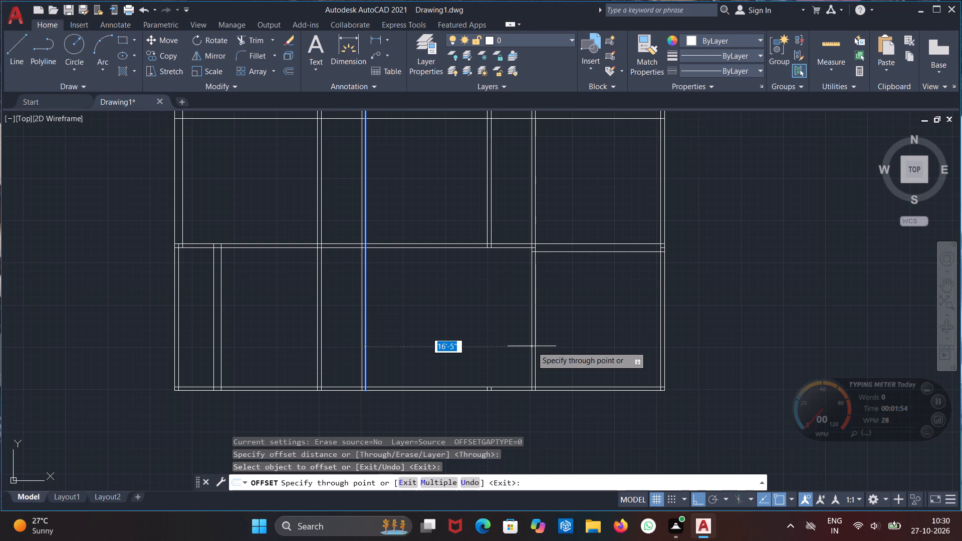
text(17')
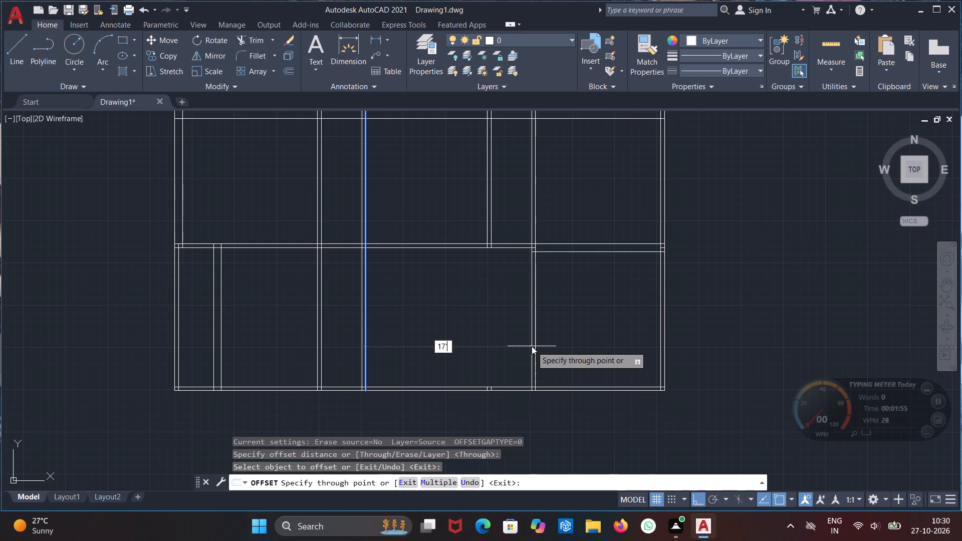
text(3")
key(Return)
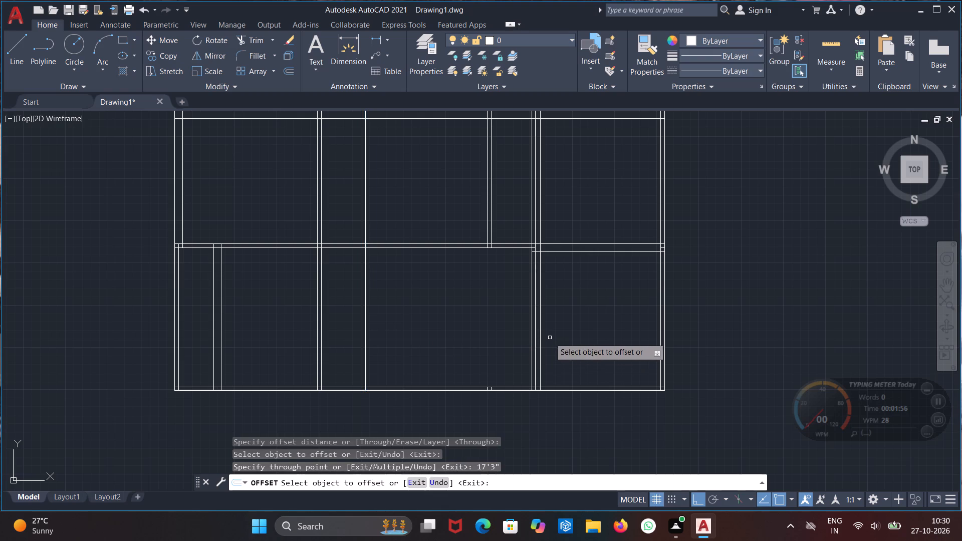
click(542, 345)
text(9")
key(Return)
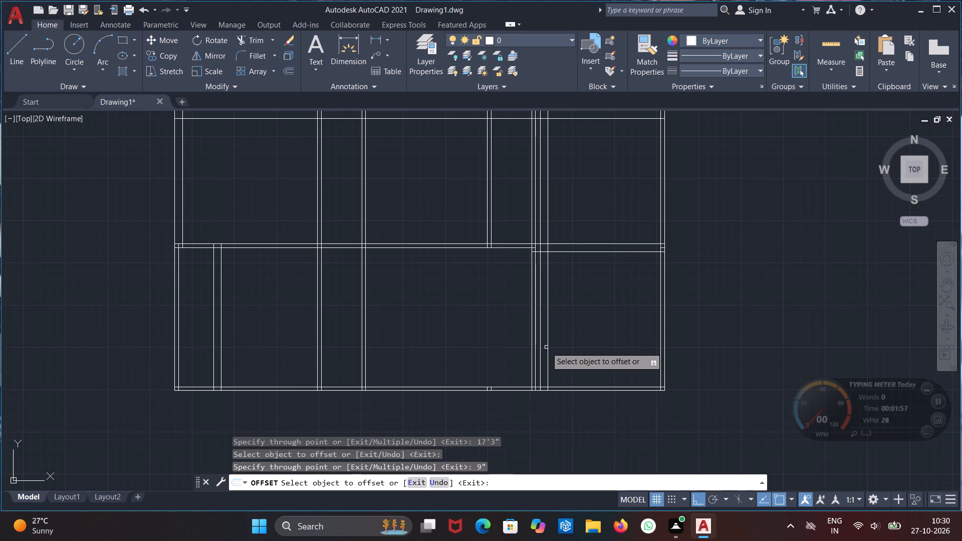
Trim both lines of the old vertical partition just left of the new 9" wall, below and above the middle horizontal partition.
middle_drag(562, 295, 551, 312)
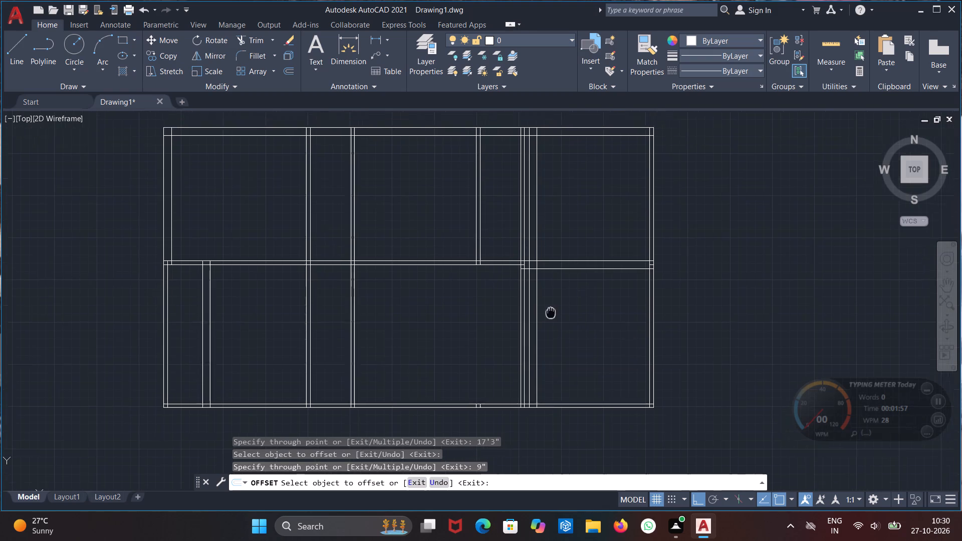
middle_drag(551, 312, 526, 349)
key(Escape)
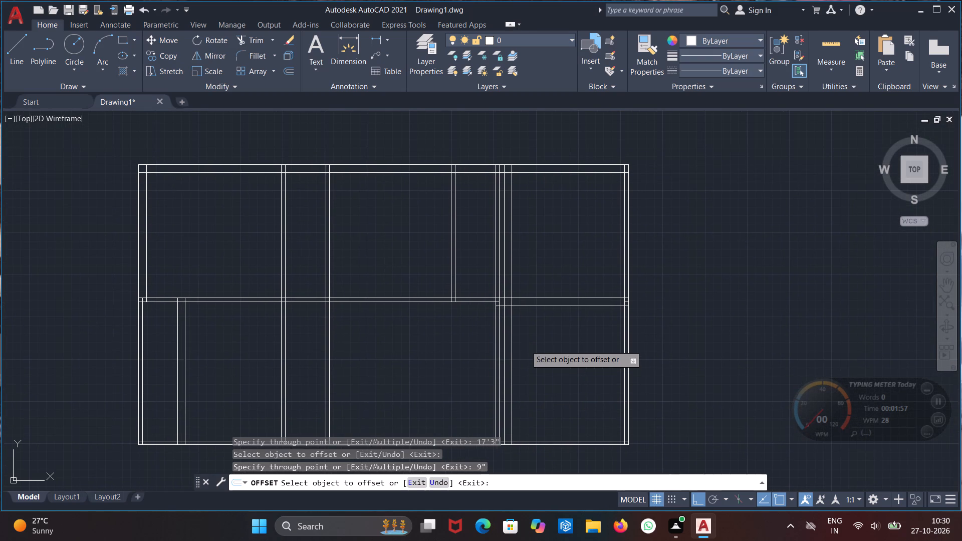
text(tr)
key(Return)
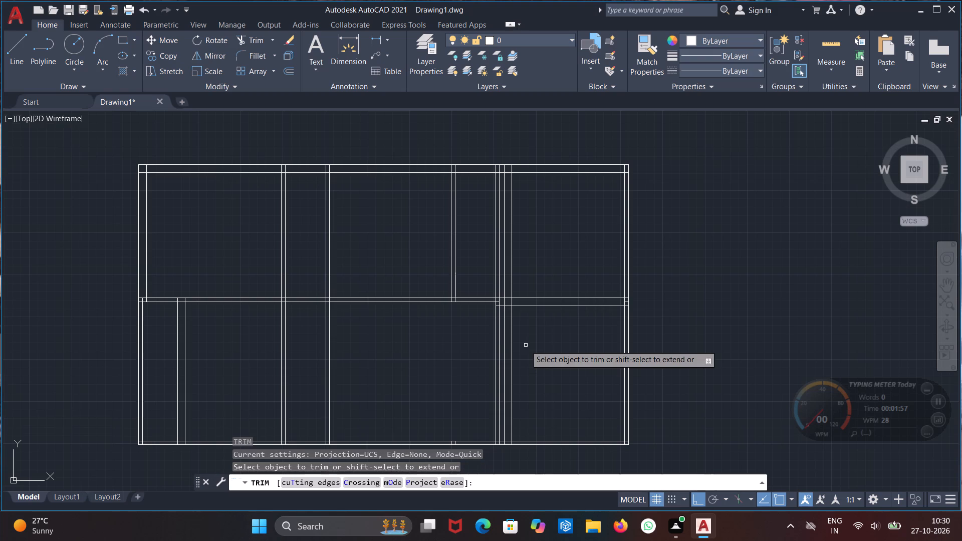
click(495, 385)
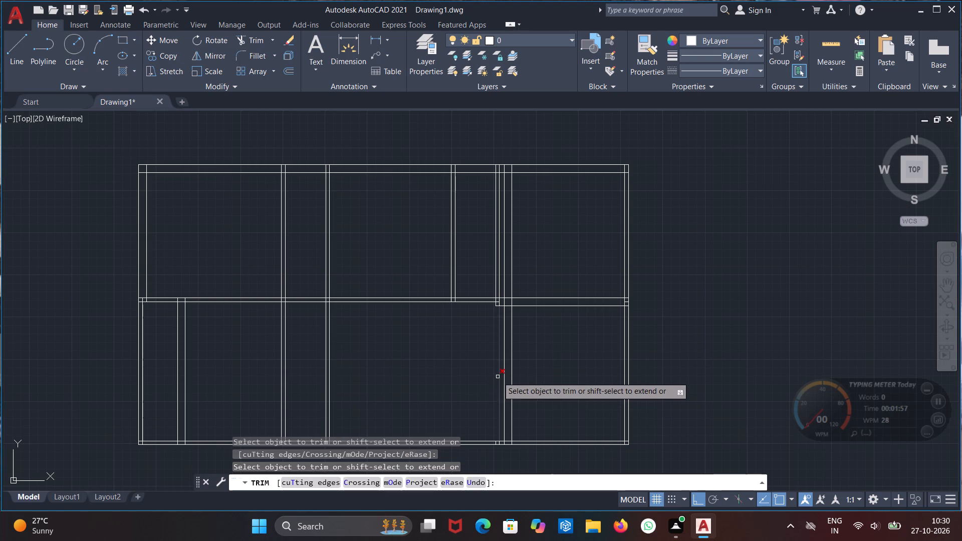
click(498, 377)
scroll(498, 263, up, 2)
click(501, 276)
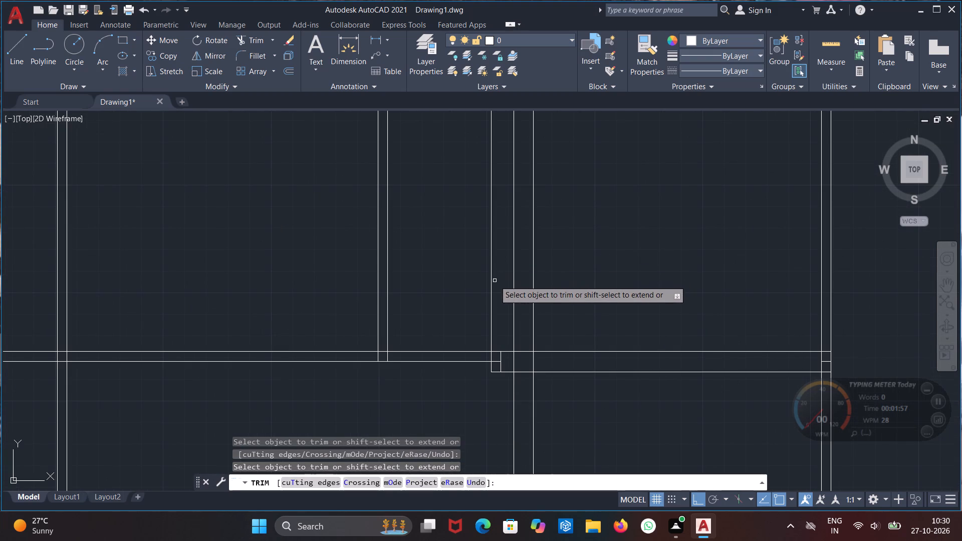
click(491, 289)
scroll(485, 345, down, 2)
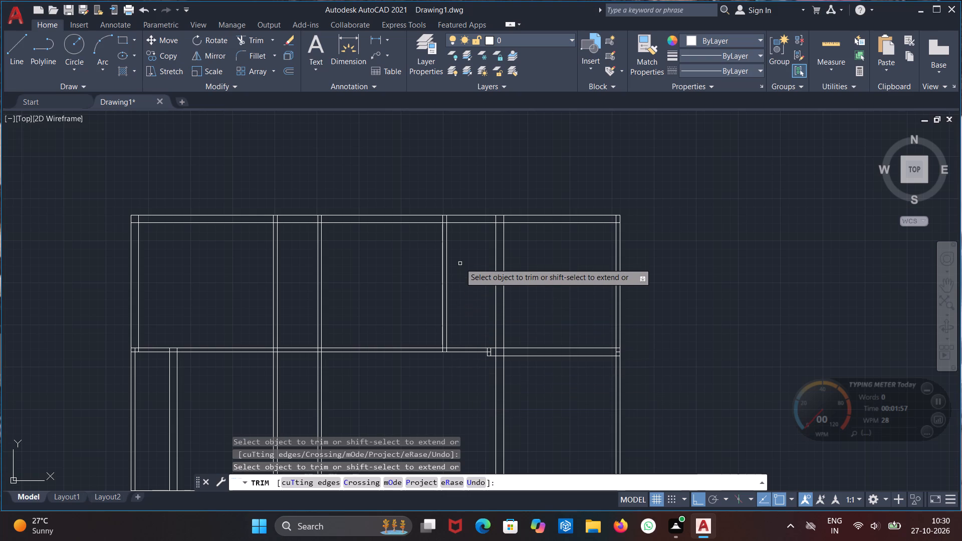
Trim both lines of the upper-floor-half vertical partition left of the new 9" wall, including their stubs inside the top wall.
click(460, 248)
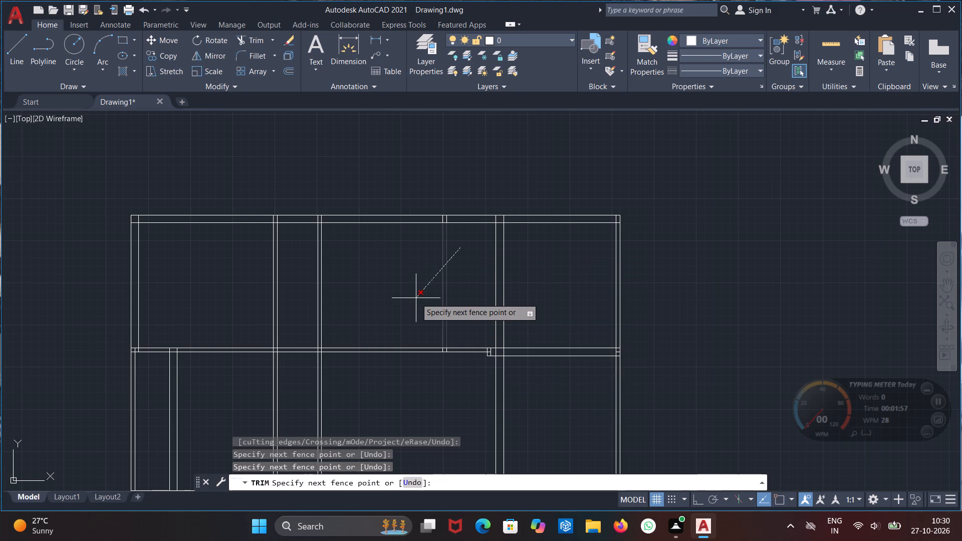
click(416, 298)
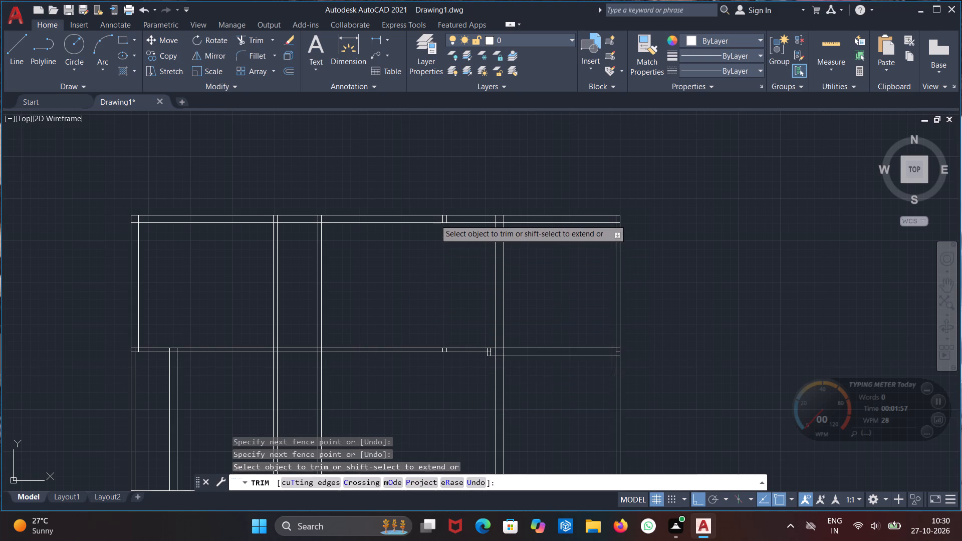
click(435, 219)
click(447, 219)
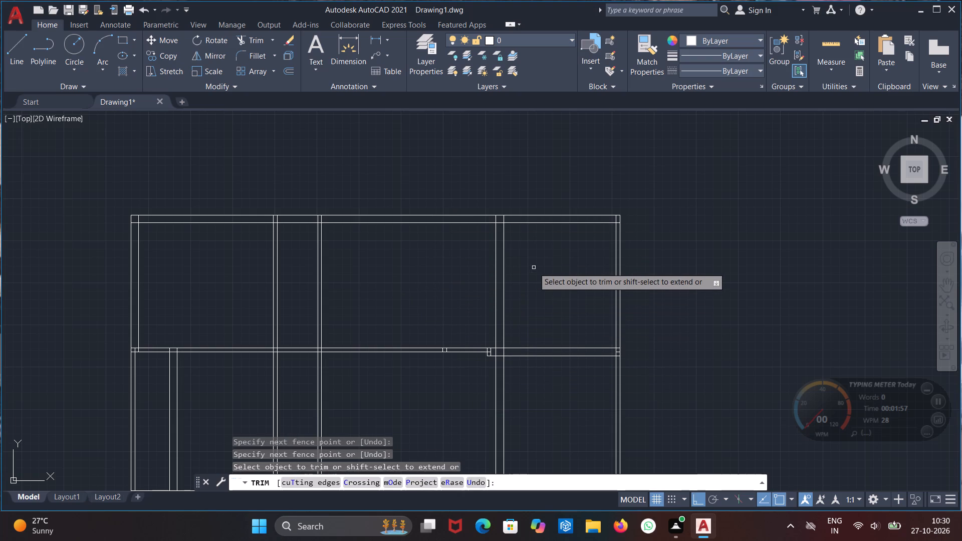
key(Escape)
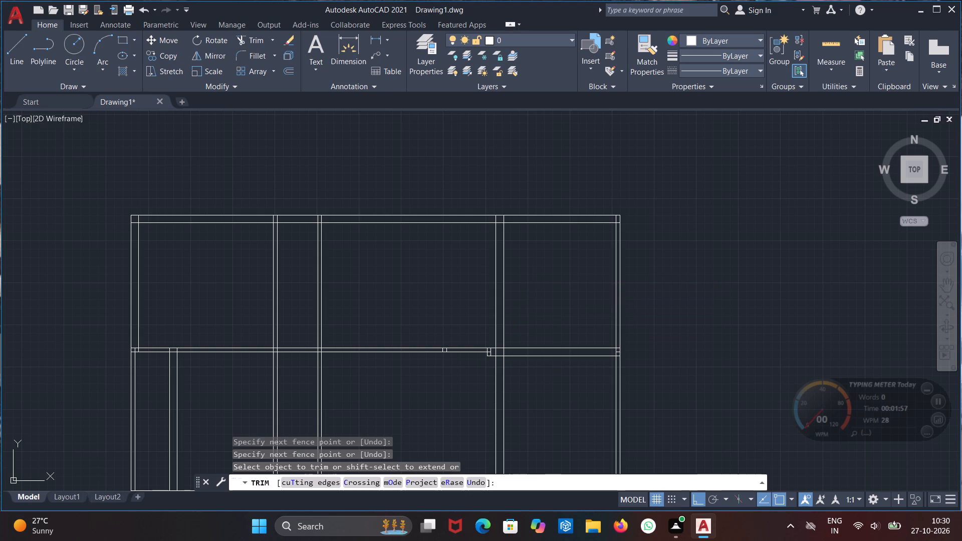
Trim the segment of the new 9" wall's right line that crosses the middle horizontal partition.
text(tr)
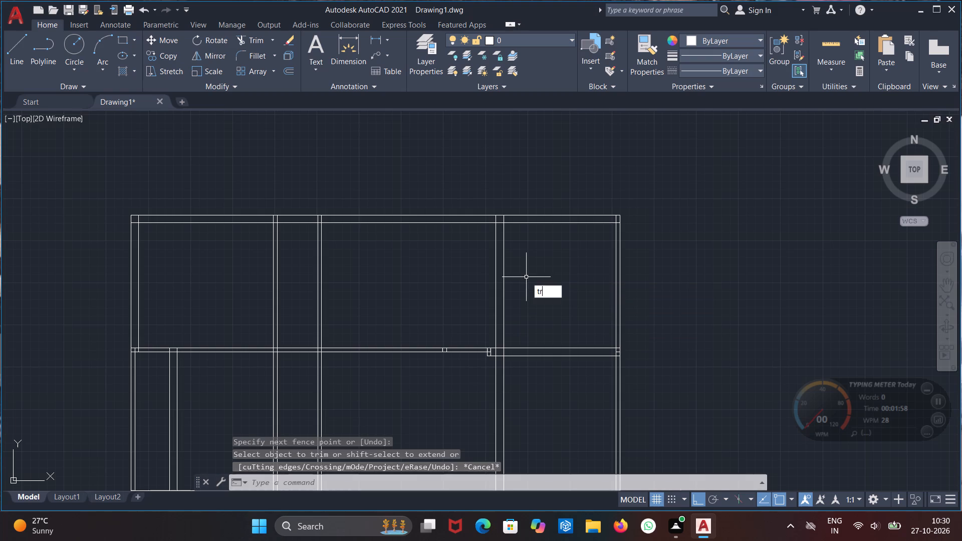
key(Return)
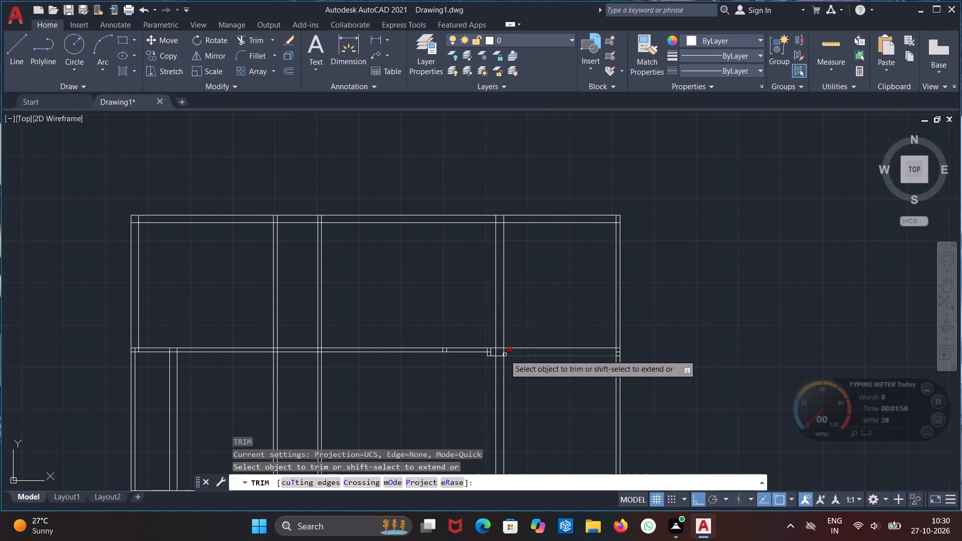
click(503, 353)
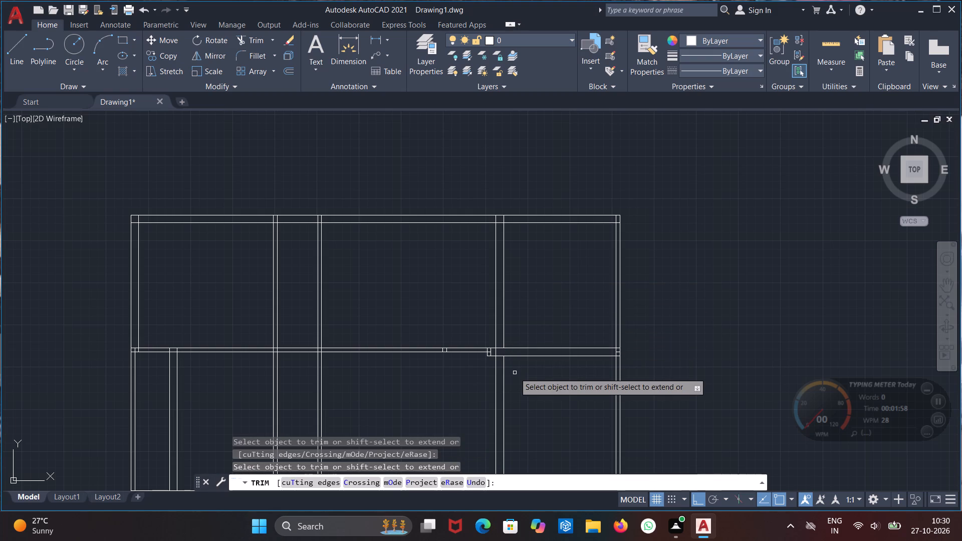
key(Escape)
Offset the upper segment of the new wall's right line 4.5" to the left for a thinner wall.
text(of)
key(Return)
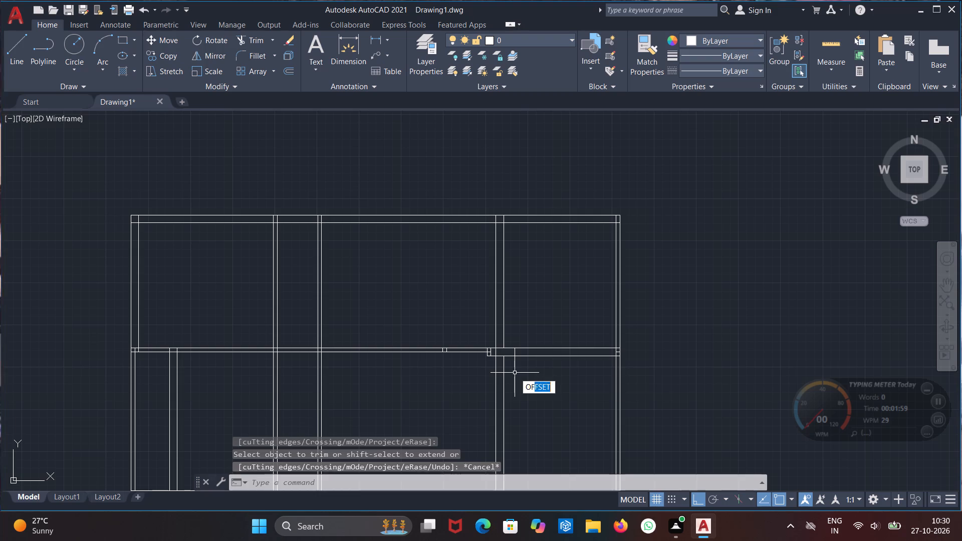
key(Return)
click(504, 323)
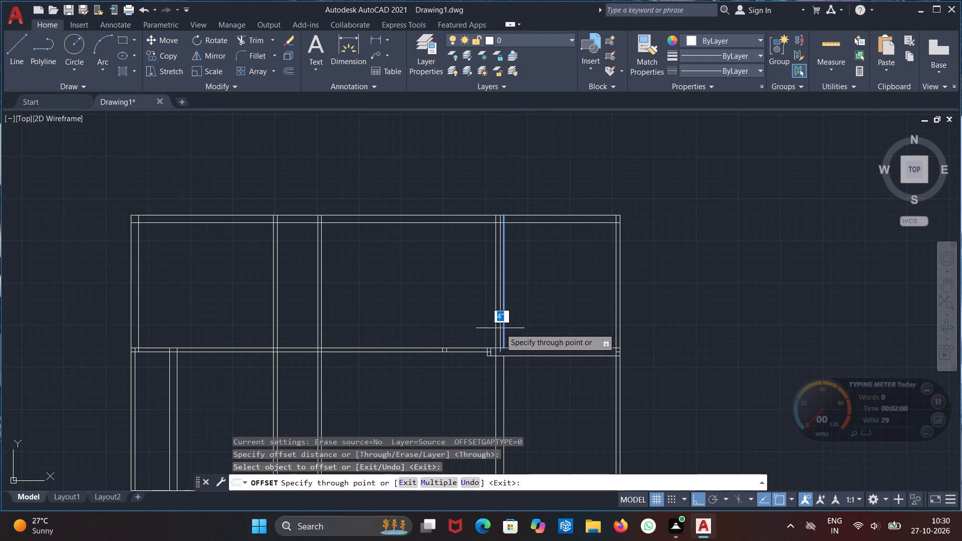
text(4.5")
key(Return)
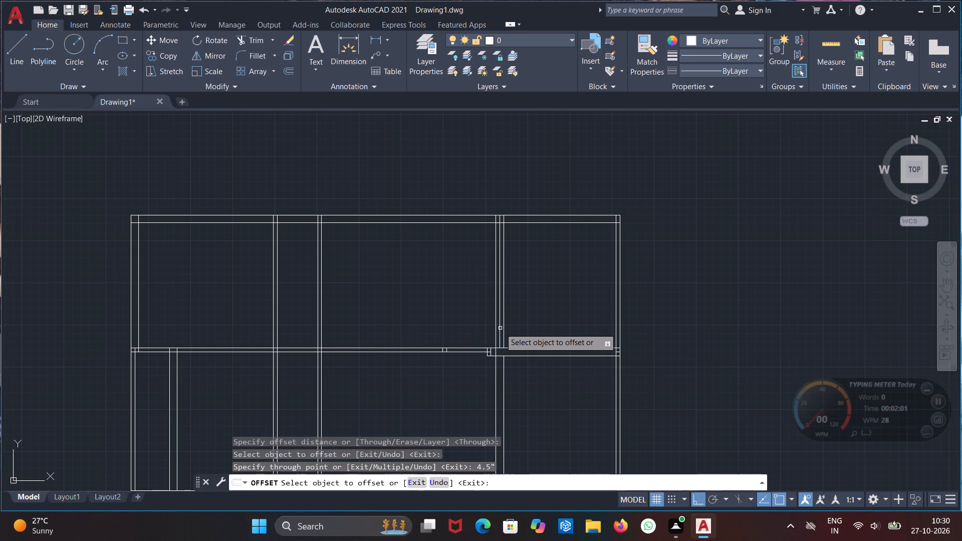
Offset the new 4.5" wall's left line 4' to the left, and offset that line a further 4.5" left for wall thickness.
click(500, 328)
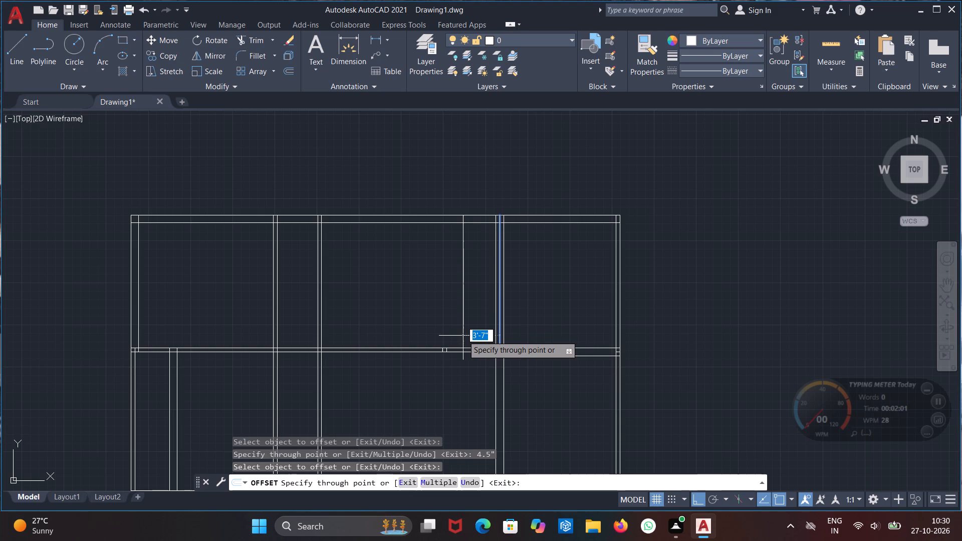
text(4')
key(Return)
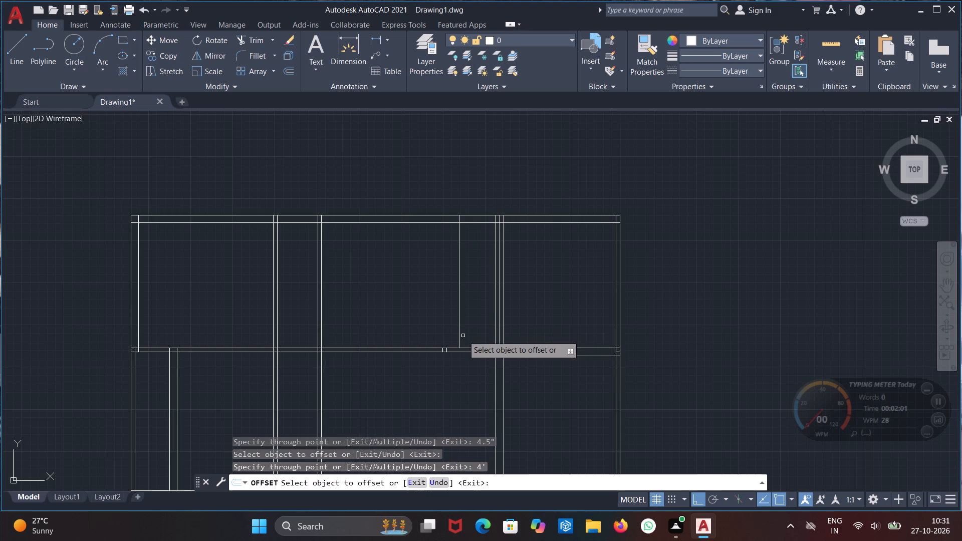
click(459, 330)
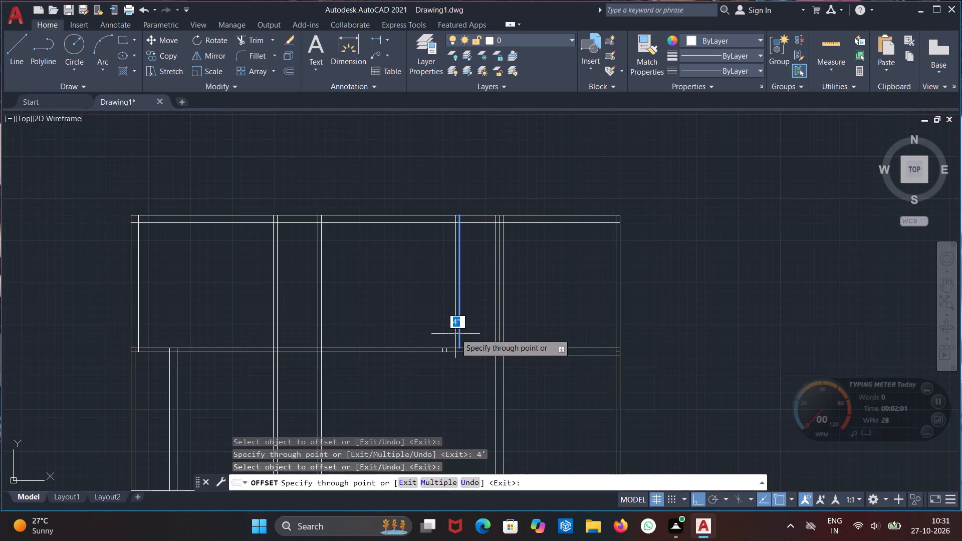
text(4')
key(BackSpace)
text(.5")
key(Return)
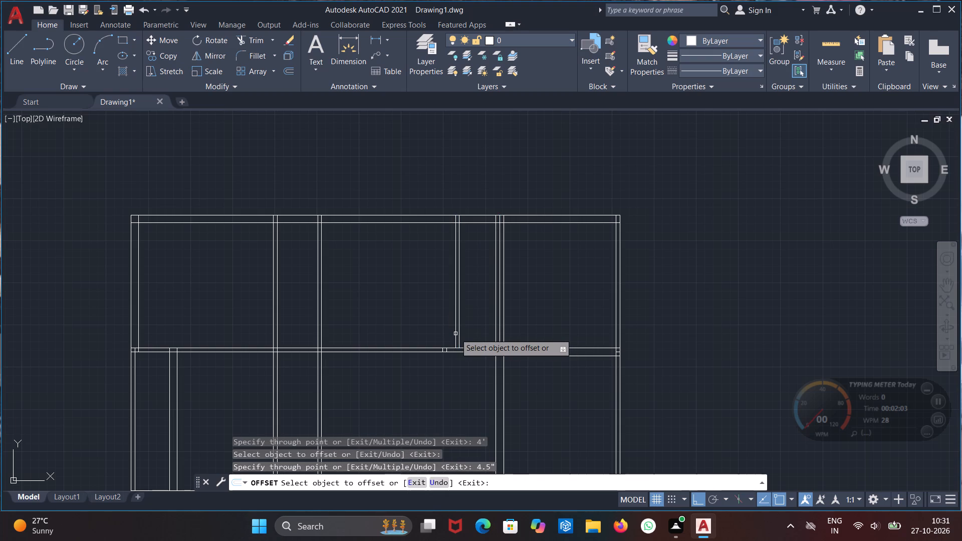
Trim the upper wall's old 9" left line and the two leftover partition stubs inside the middle horizontal partition.
key(Escape)
text(tr)
key(Return)
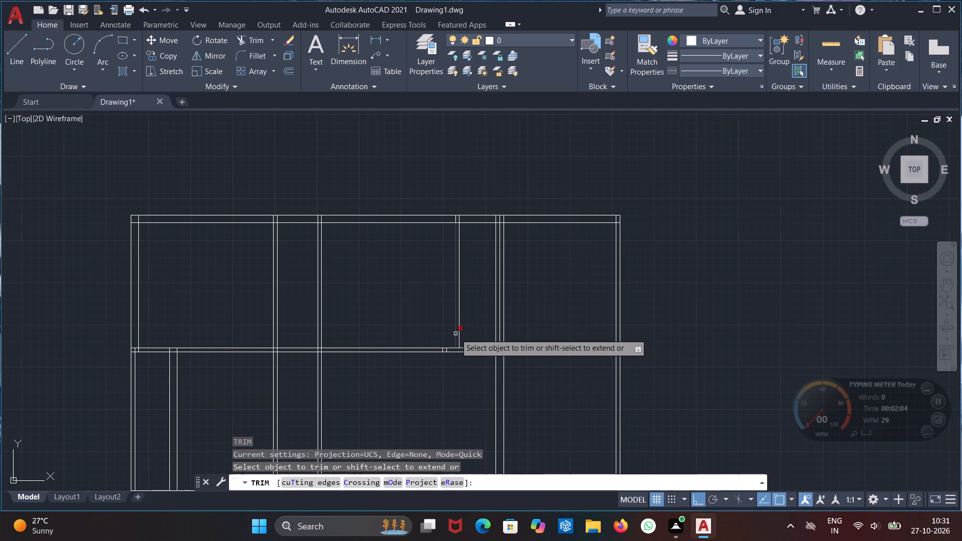
click(496, 334)
scroll(444, 353, up, 3)
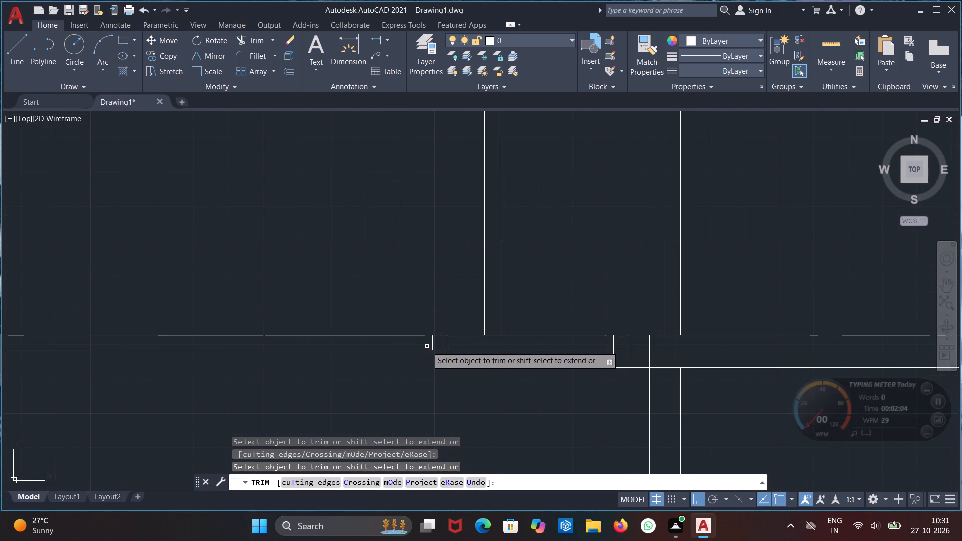
click(427, 346)
click(452, 339)
Trim both lines of the right outer wall beside the upper-right and lower-right rooms.
scroll(498, 360, down, 3)
middle_drag(567, 395, 539, 218)
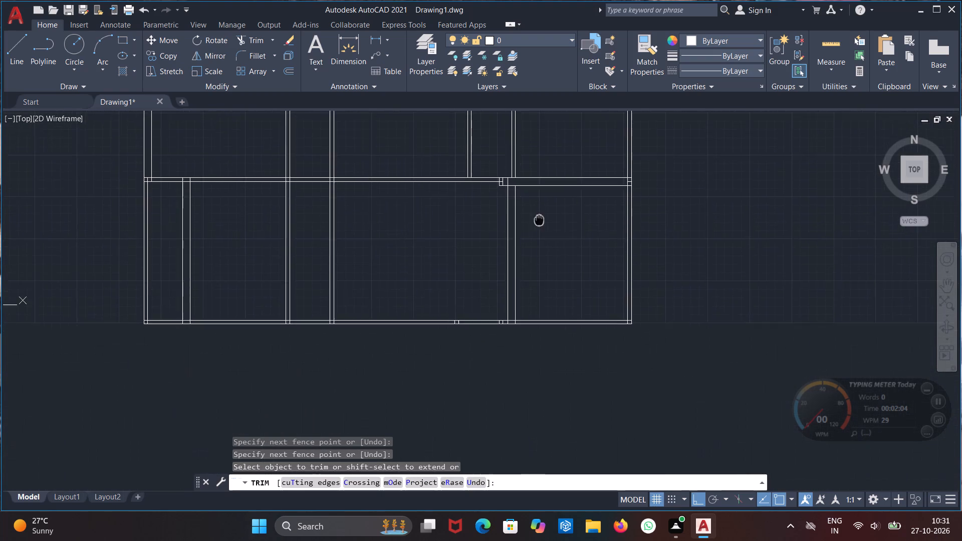
middle_drag(539, 218, 523, 338)
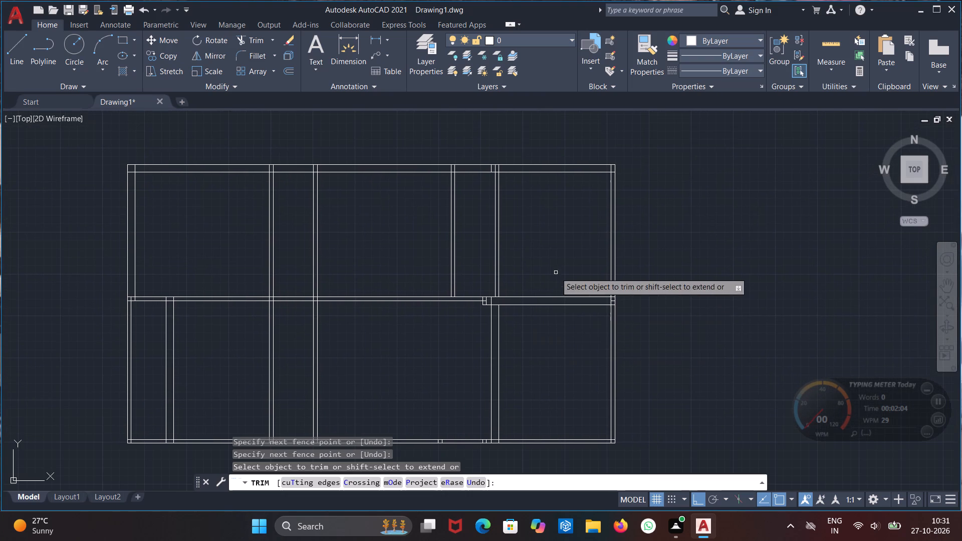
click(592, 222)
click(671, 224)
click(593, 360)
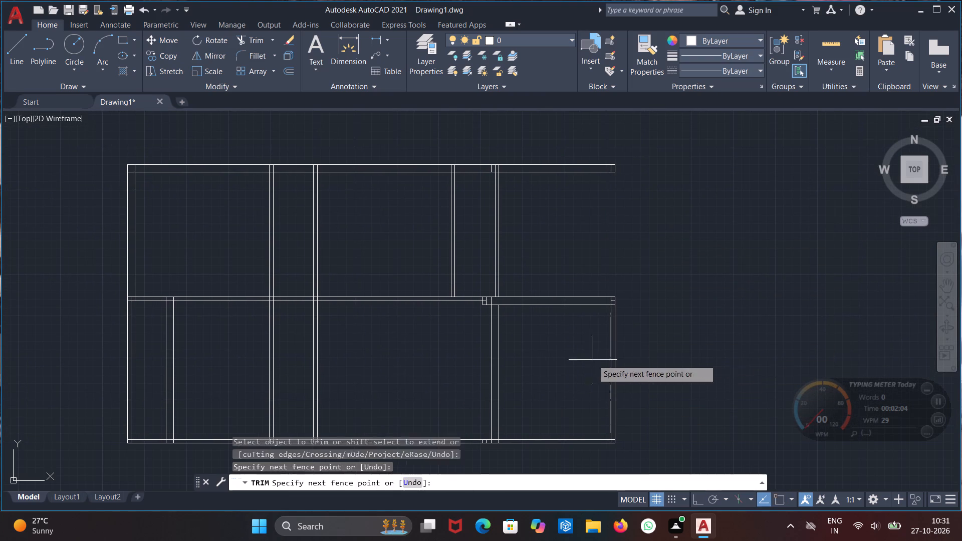
click(644, 359)
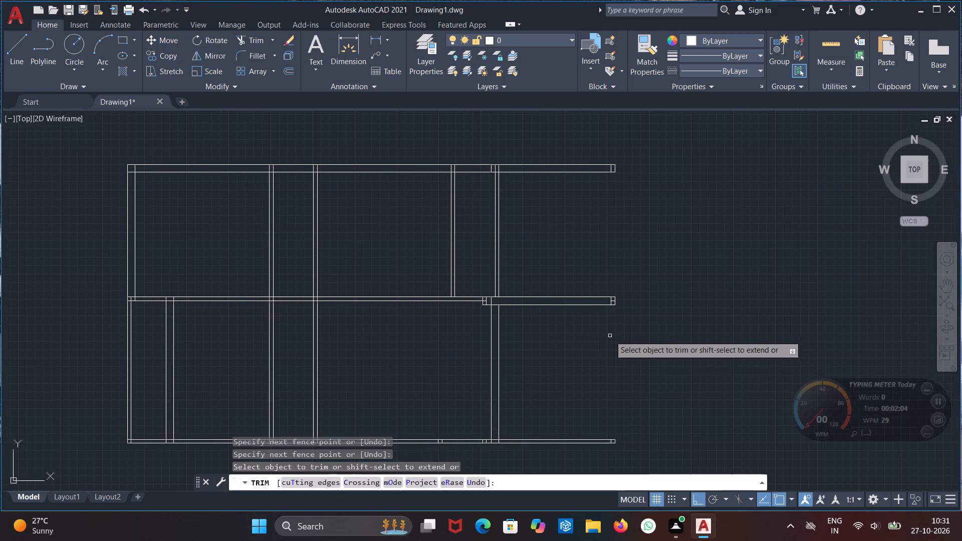
Offset the right line of the upper-right room's 4.5" left wall 12'4.5" to the right.
key(Escape)
text(of)
key(Return)
key(Return)
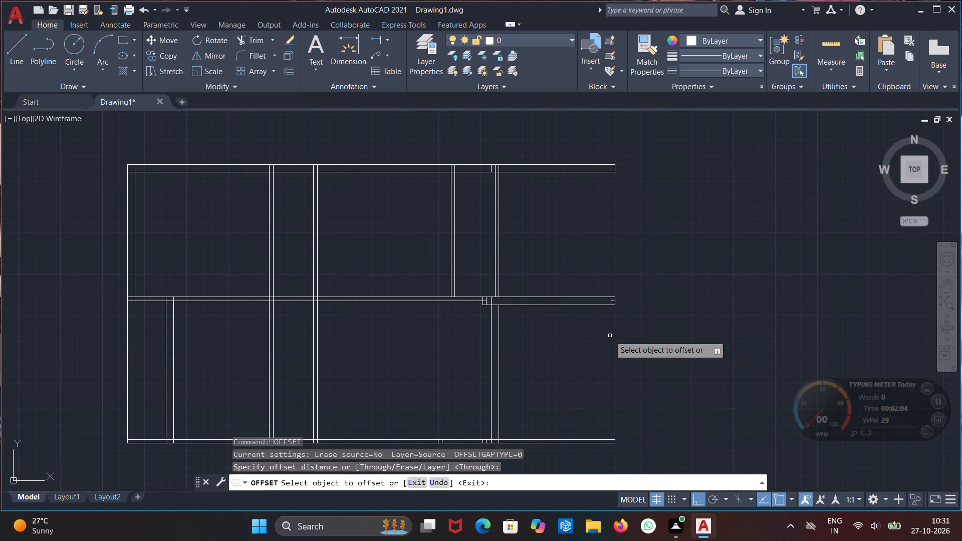
click(499, 257)
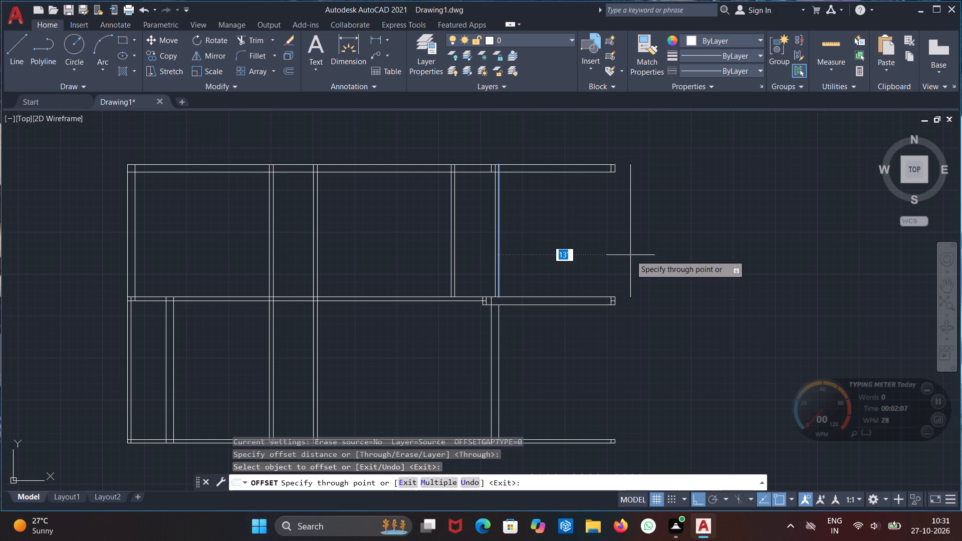
text(12')
text(4.5")
key(Return)
key(Return)
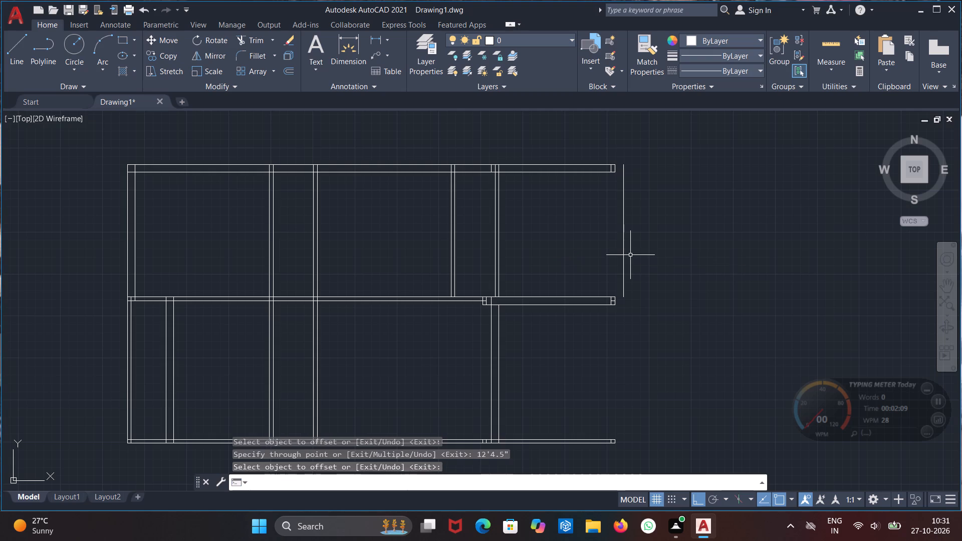
key(Escape)
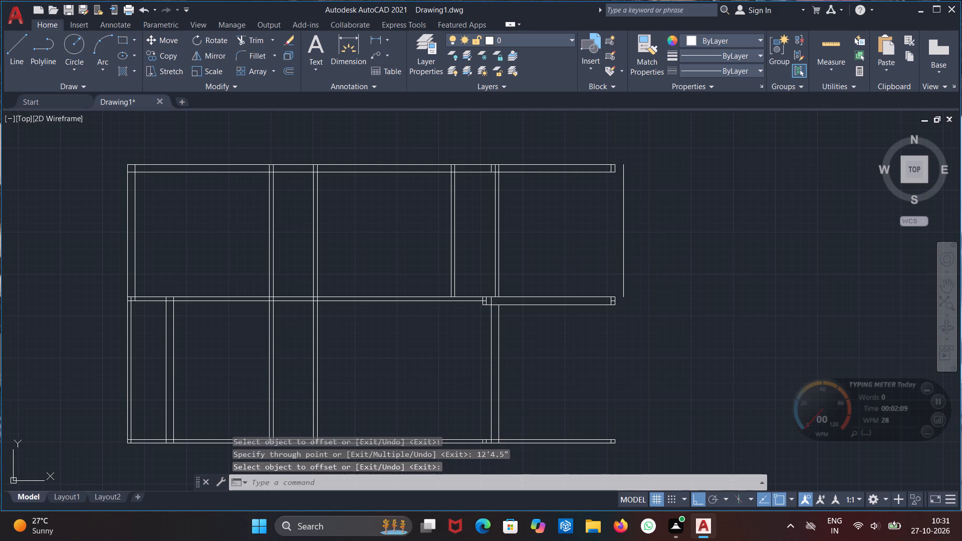
Offset the upper-right room's new outer wall line 9" to the right for wall thickness.
text(of)
key(Return)
key(Return)
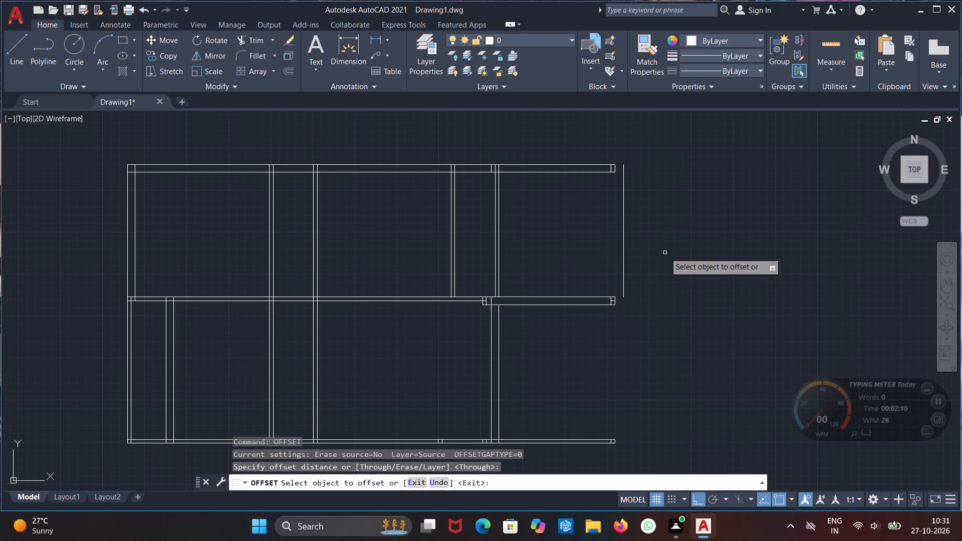
click(623, 246)
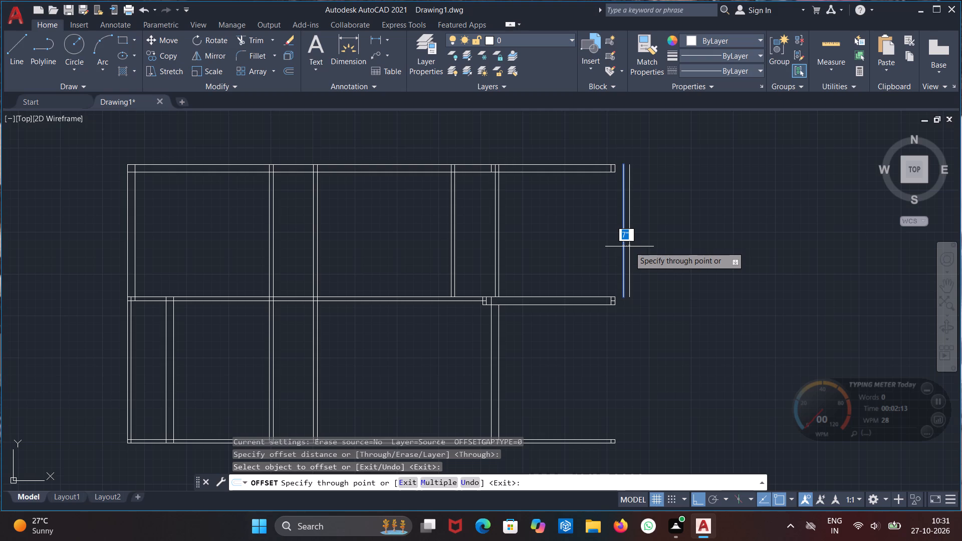
text(9")
key(Return)
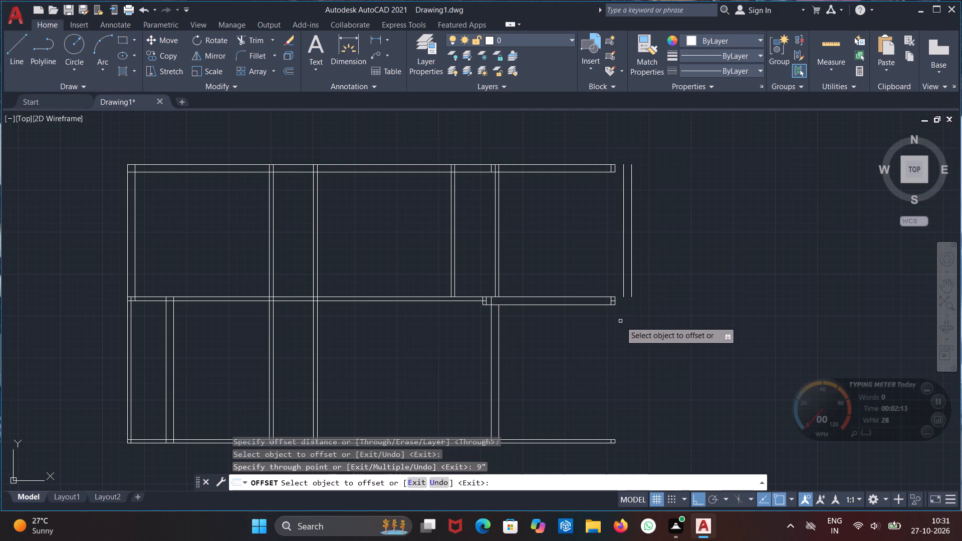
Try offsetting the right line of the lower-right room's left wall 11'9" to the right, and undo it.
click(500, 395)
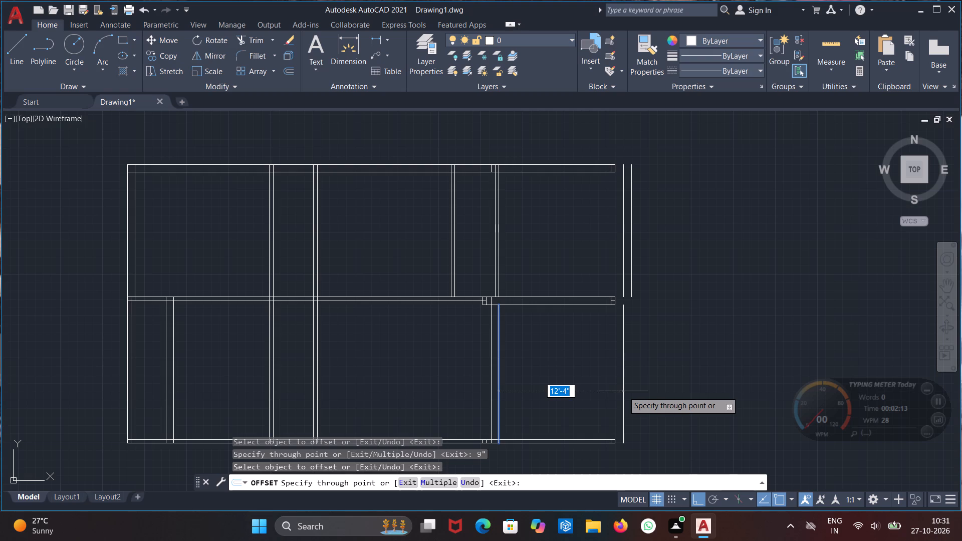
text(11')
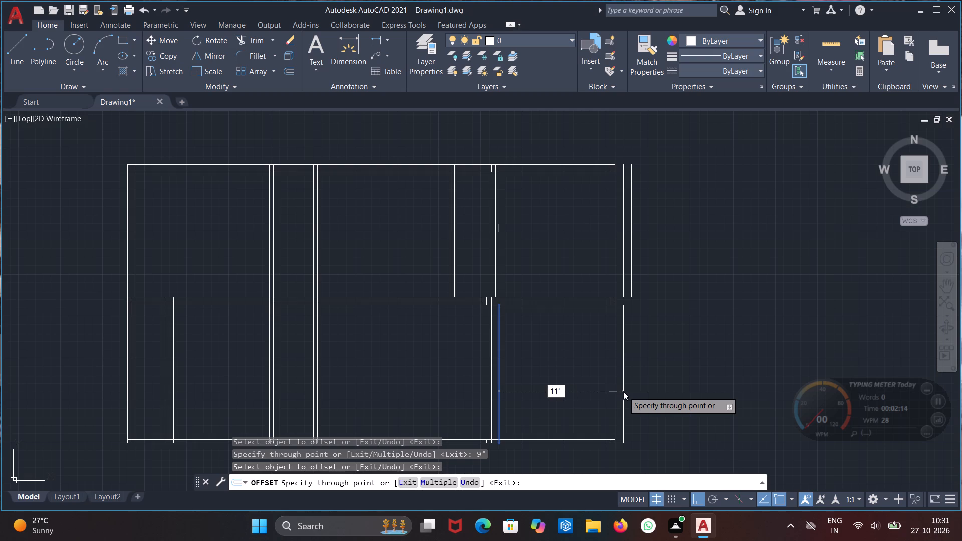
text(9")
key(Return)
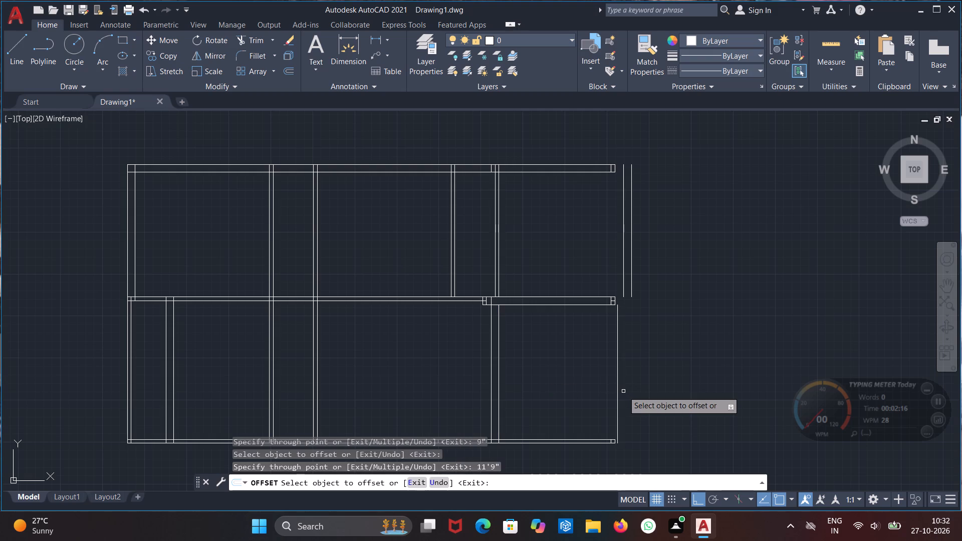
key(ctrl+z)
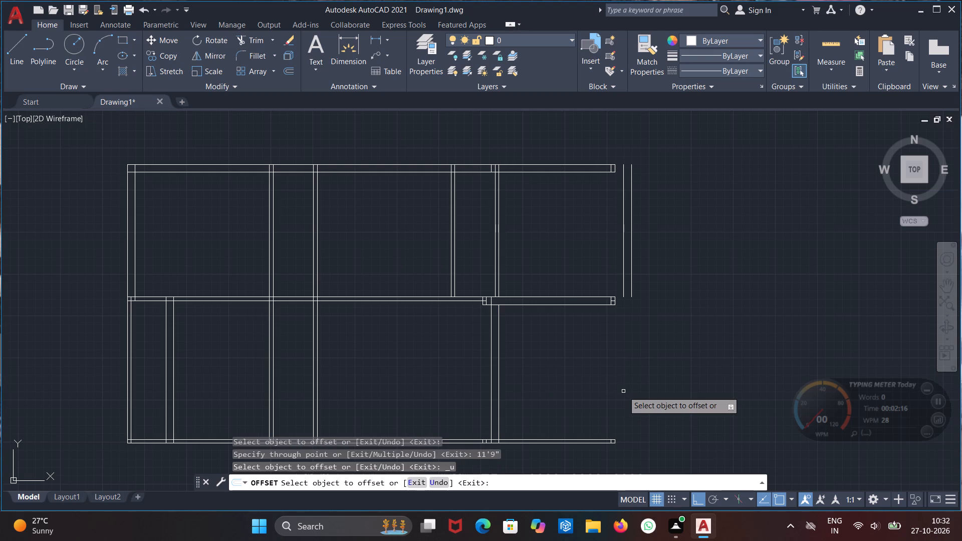
Extend the top line of the lower-right room's upper wall to the new right outer wall's inner line.
key(Escape)
text(ex)
key(Return)
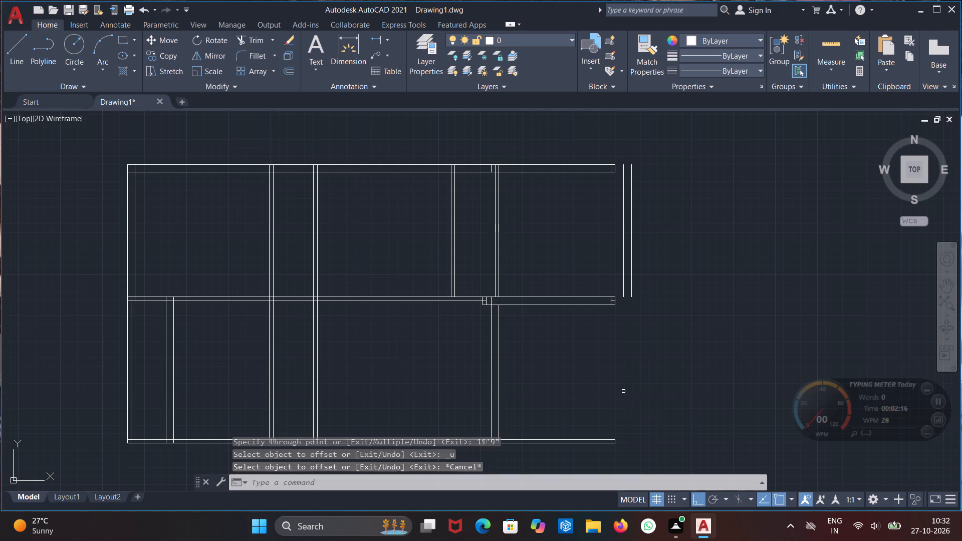
scroll(610, 300, up, 1)
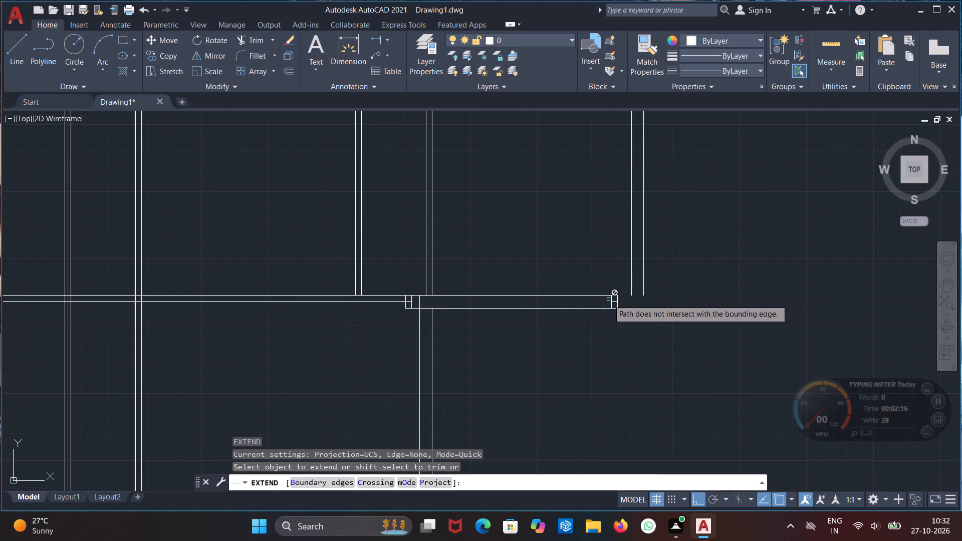
click(597, 295)
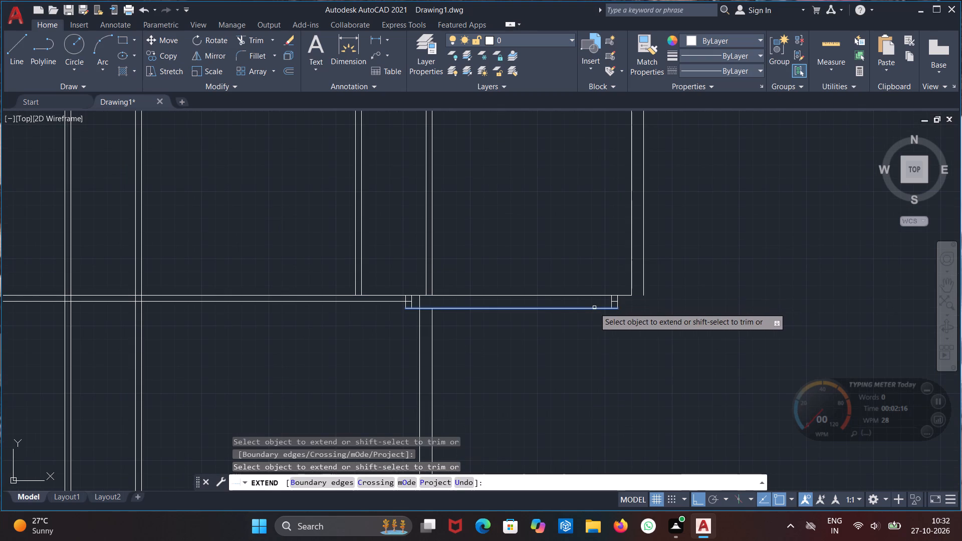
scroll(633, 341, down, 2)
middle_drag(637, 382, 629, 349)
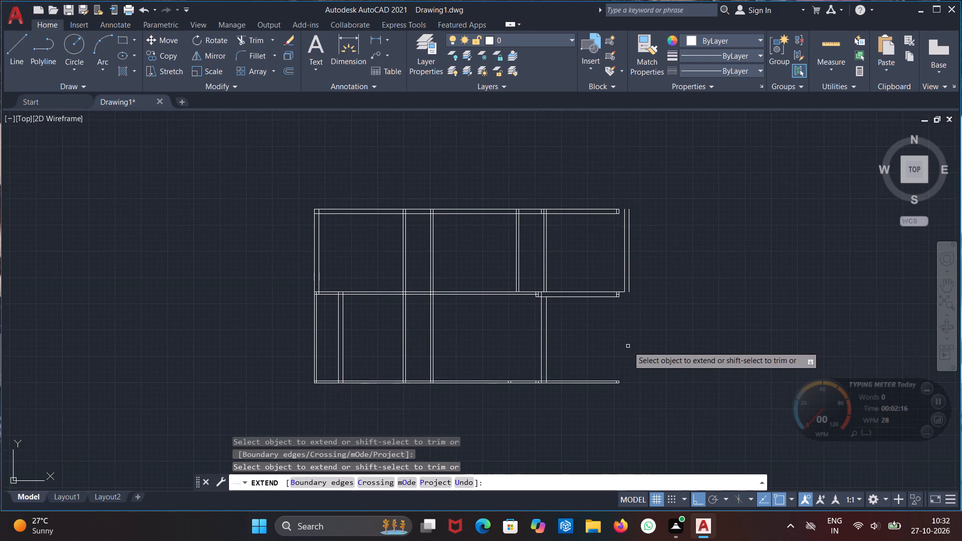
scroll(628, 338, up, 2)
key(Escape)
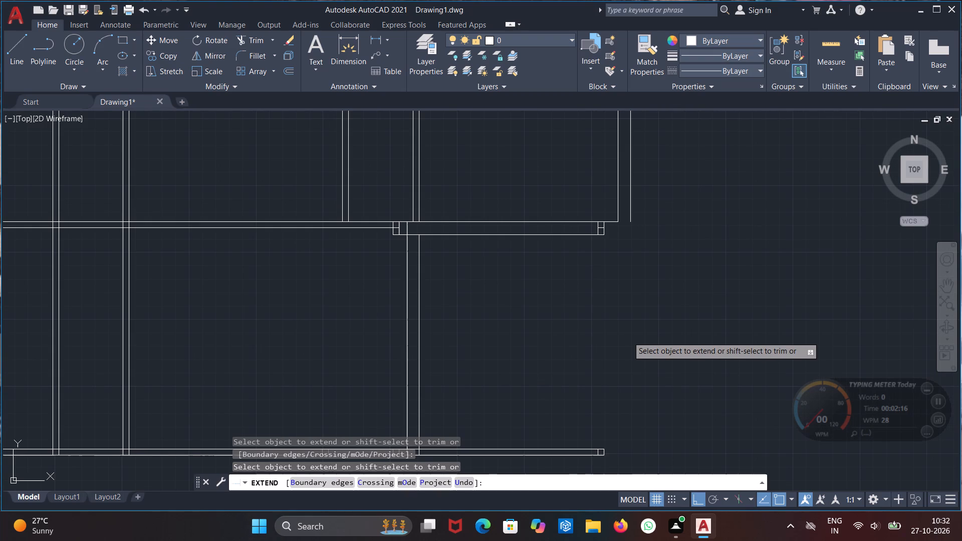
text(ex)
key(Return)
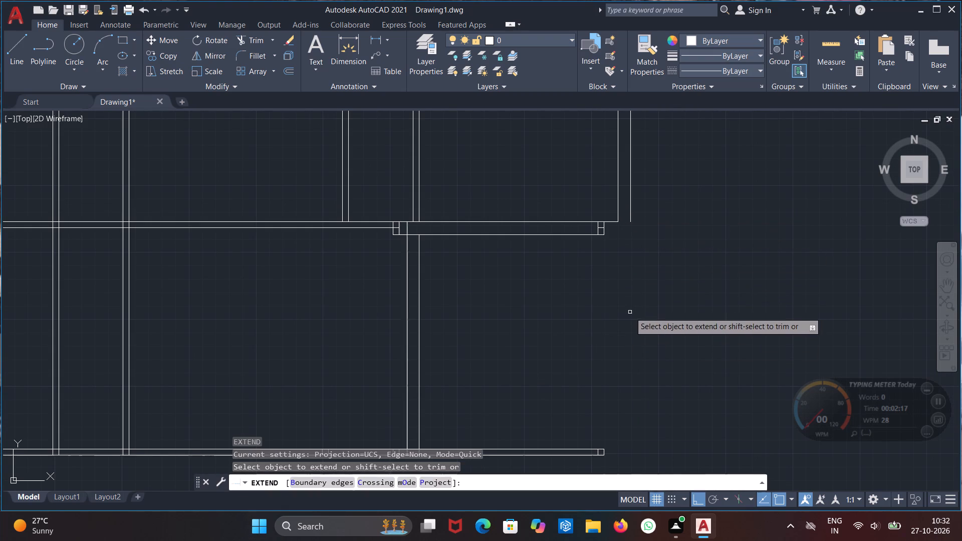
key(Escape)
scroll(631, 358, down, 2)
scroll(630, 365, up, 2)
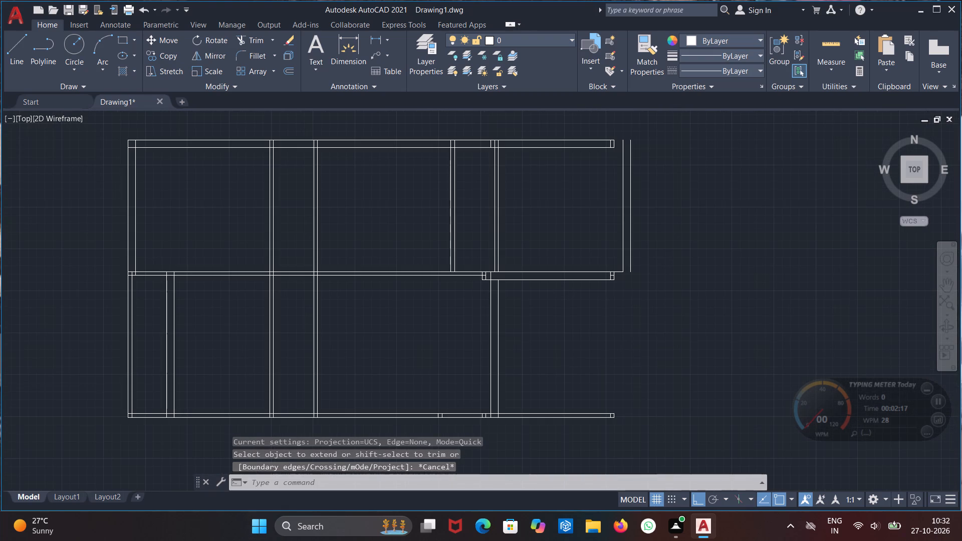
Draw a vertical line from the lower end of the right outer wall's inner line down past the bottom wall.
scroll(630, 365, down, 1)
key(l)
key(Return)
scroll(625, 422, up, 1)
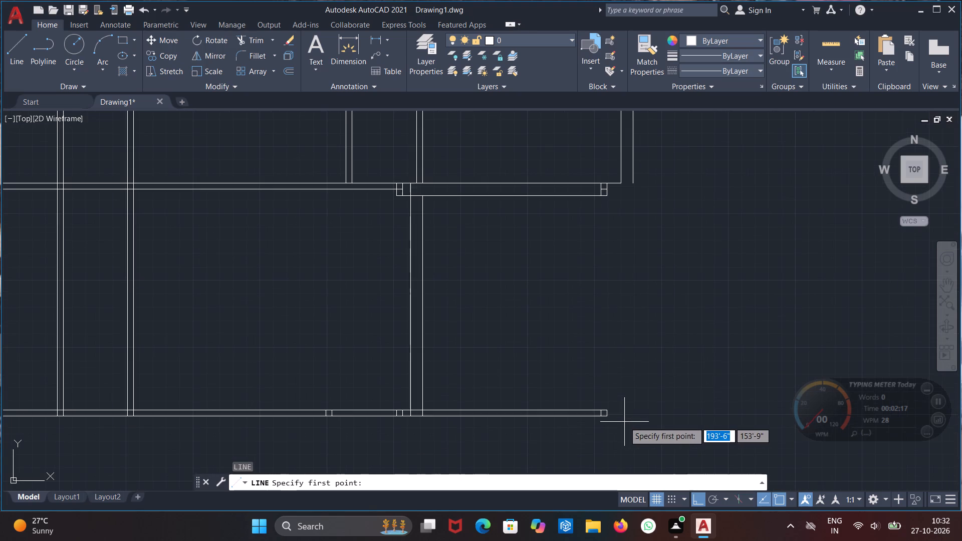
drag(621, 184, 622, 198)
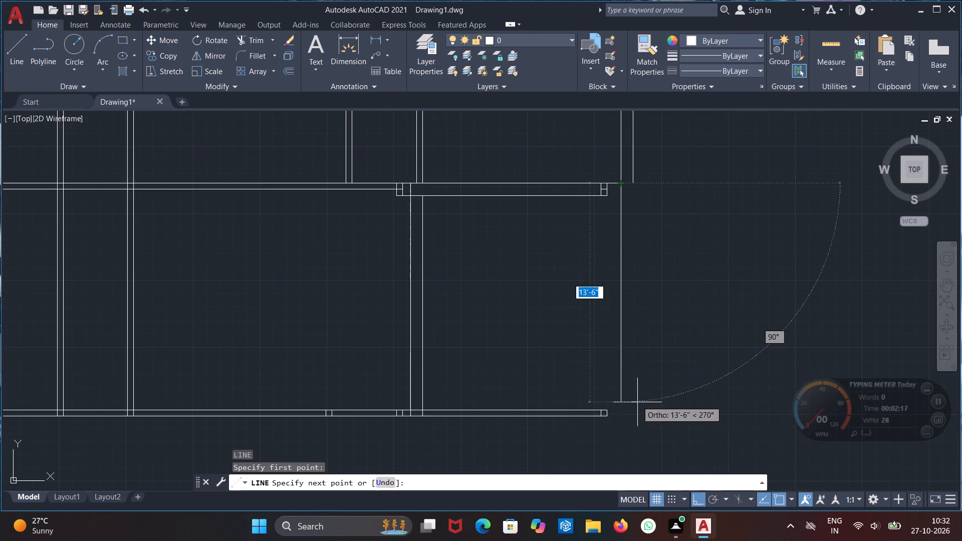
click(631, 448)
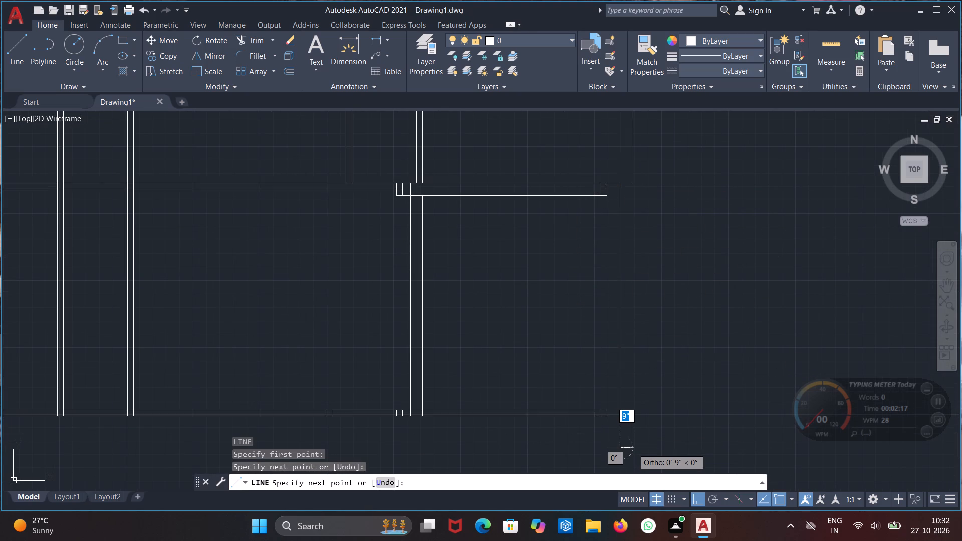
key(Escape)
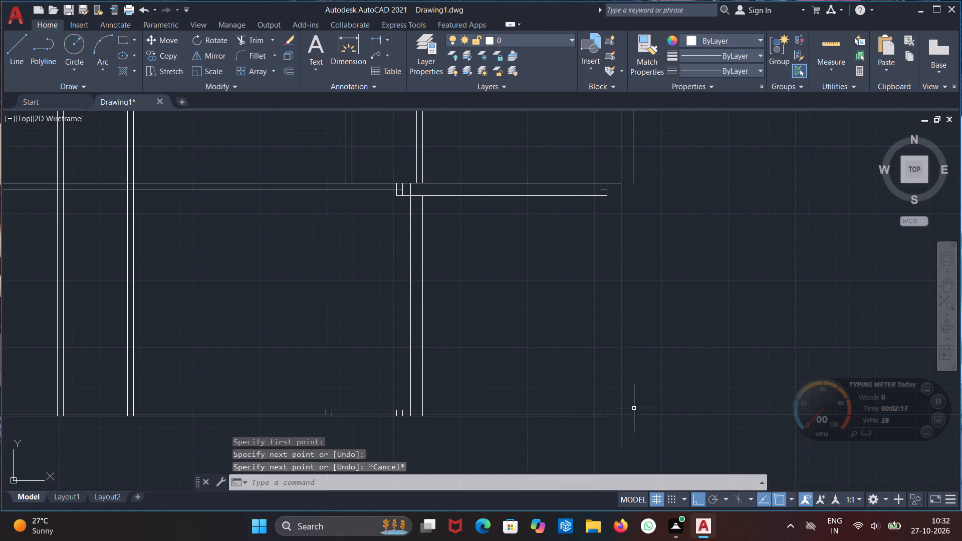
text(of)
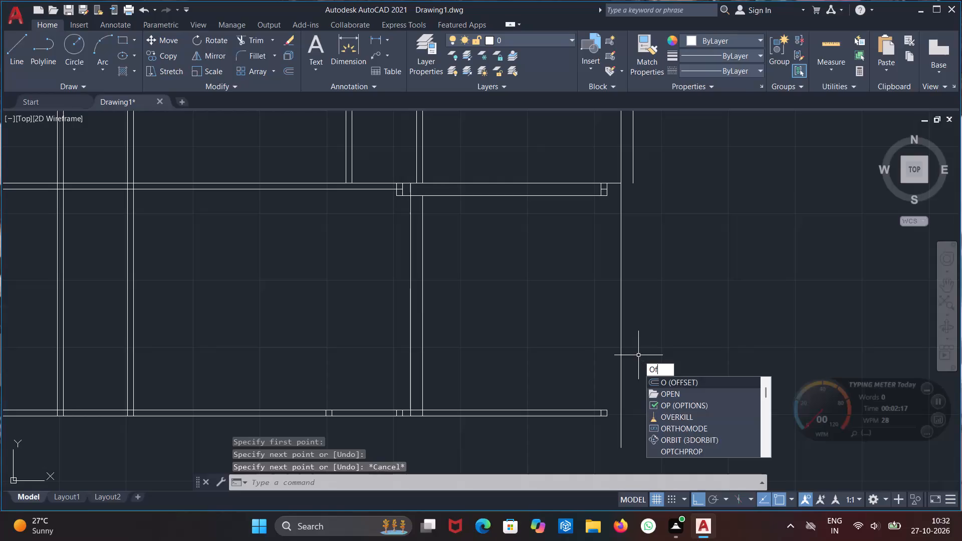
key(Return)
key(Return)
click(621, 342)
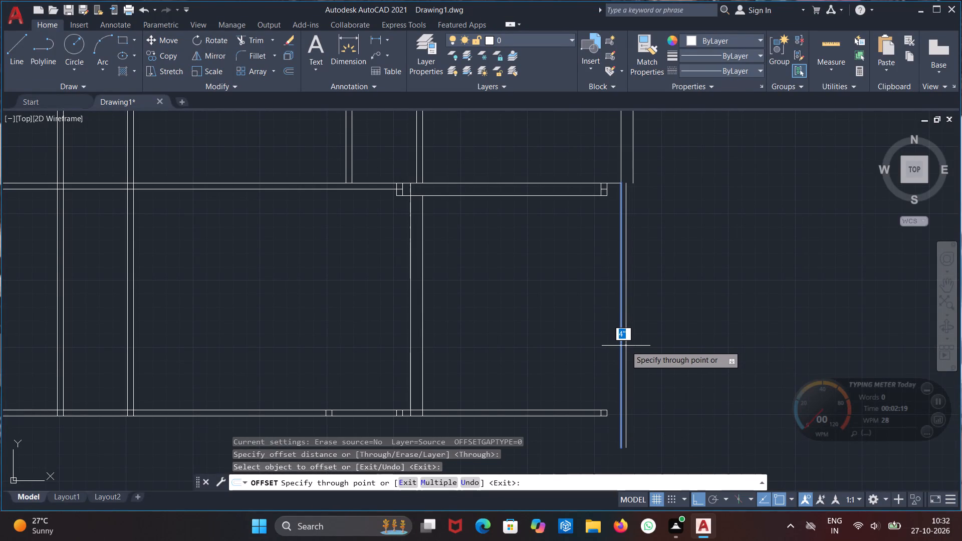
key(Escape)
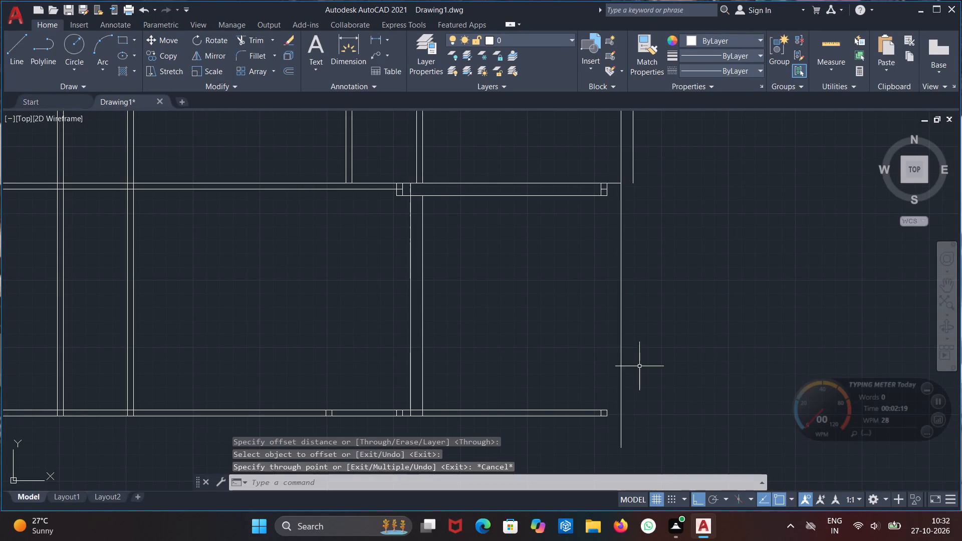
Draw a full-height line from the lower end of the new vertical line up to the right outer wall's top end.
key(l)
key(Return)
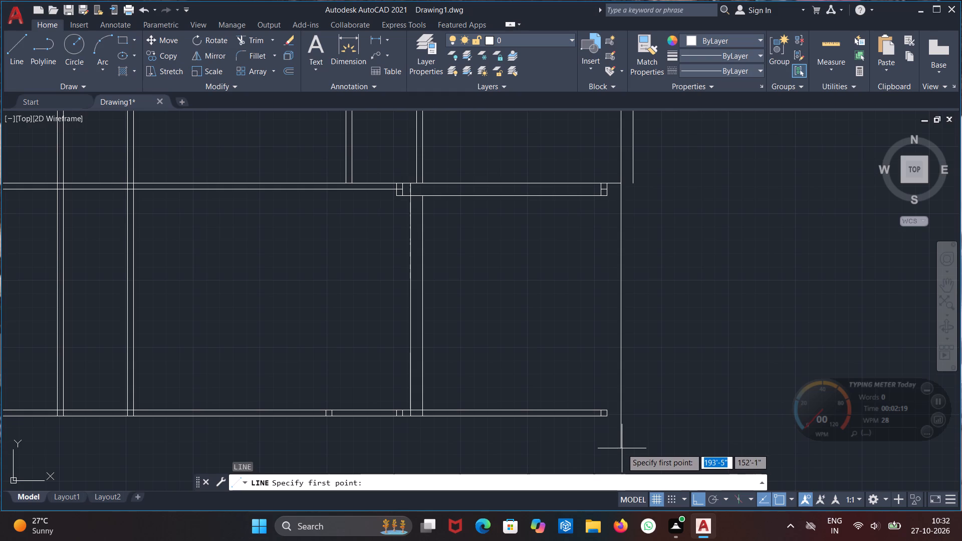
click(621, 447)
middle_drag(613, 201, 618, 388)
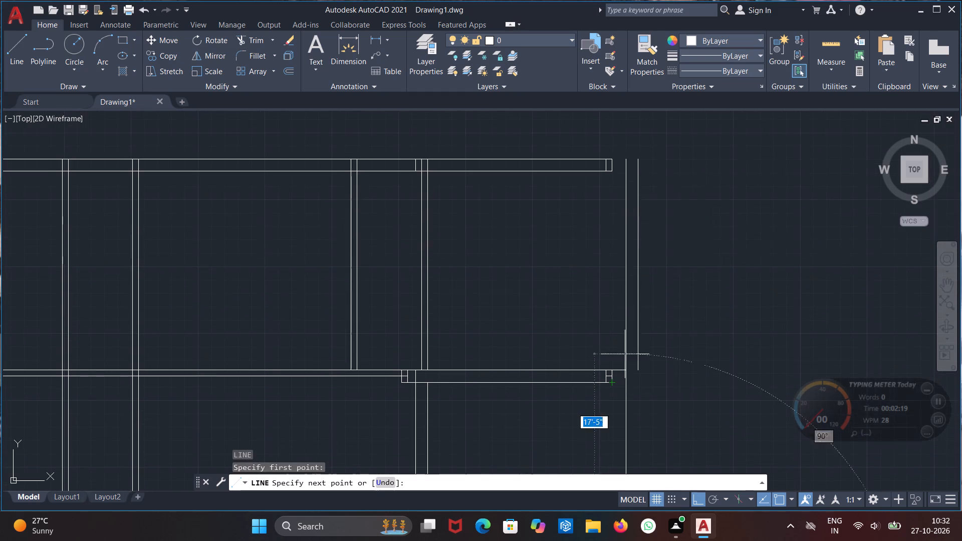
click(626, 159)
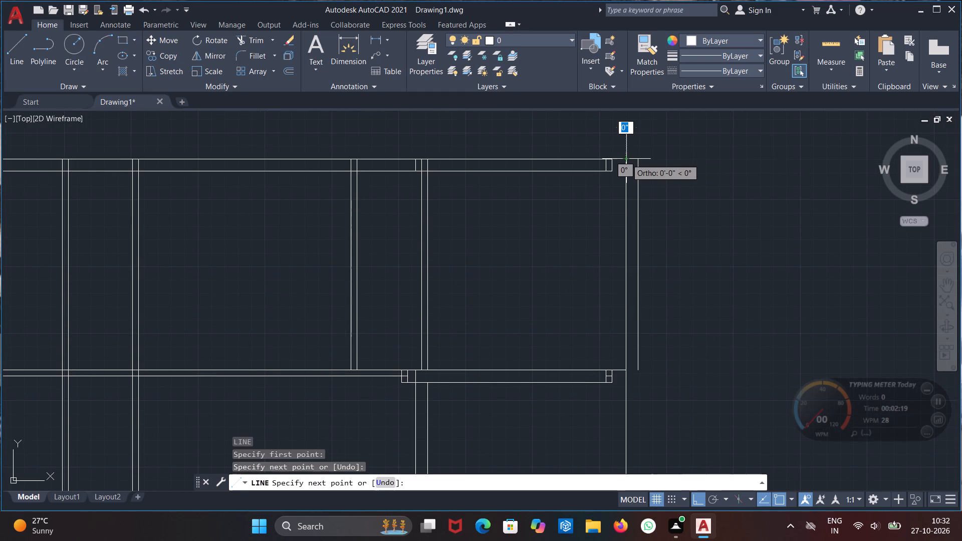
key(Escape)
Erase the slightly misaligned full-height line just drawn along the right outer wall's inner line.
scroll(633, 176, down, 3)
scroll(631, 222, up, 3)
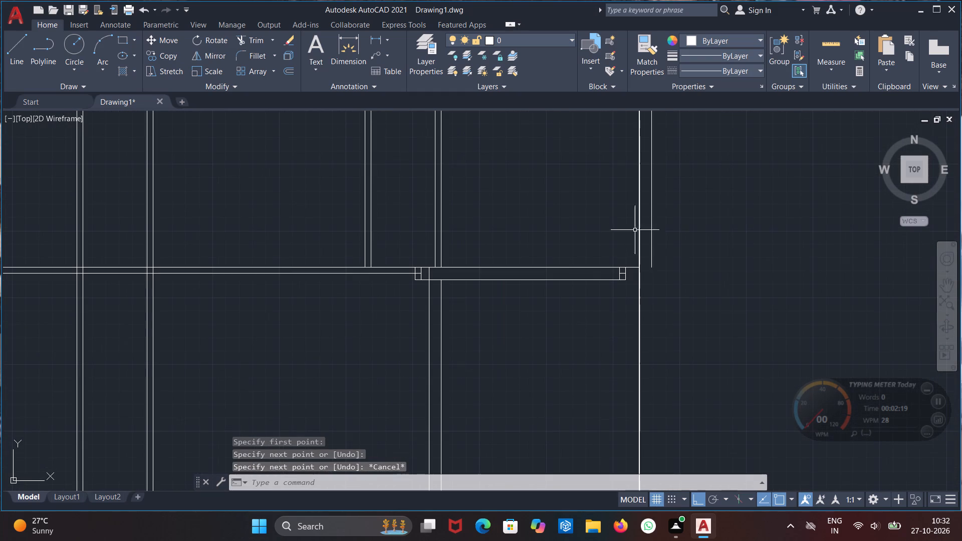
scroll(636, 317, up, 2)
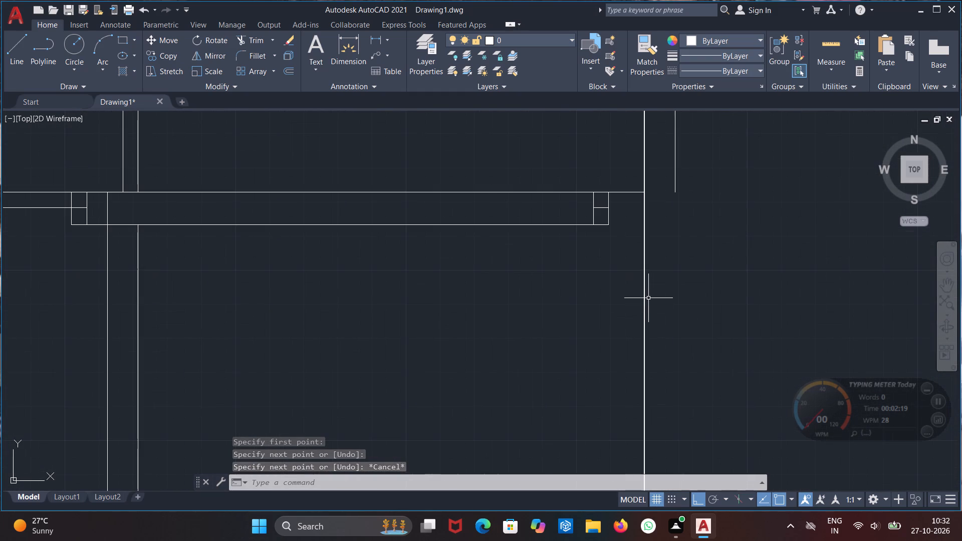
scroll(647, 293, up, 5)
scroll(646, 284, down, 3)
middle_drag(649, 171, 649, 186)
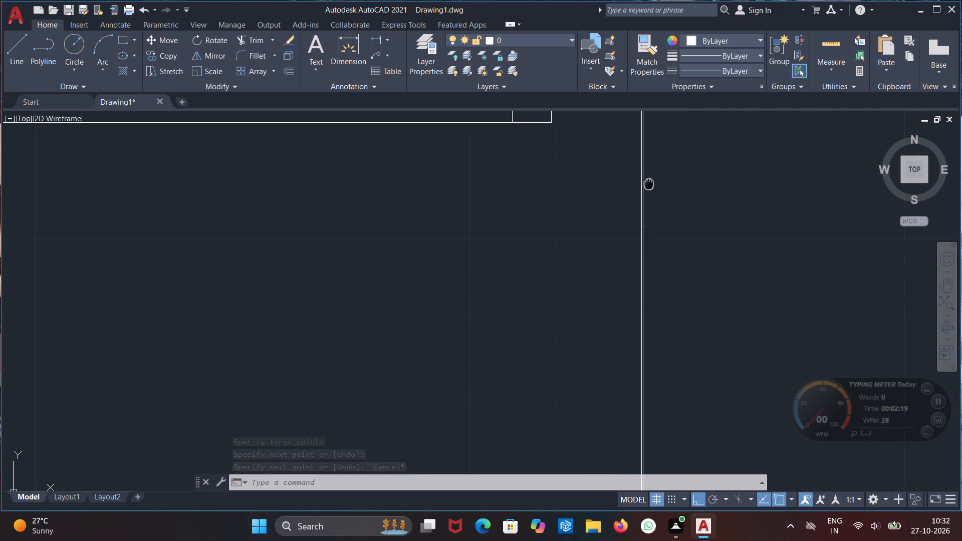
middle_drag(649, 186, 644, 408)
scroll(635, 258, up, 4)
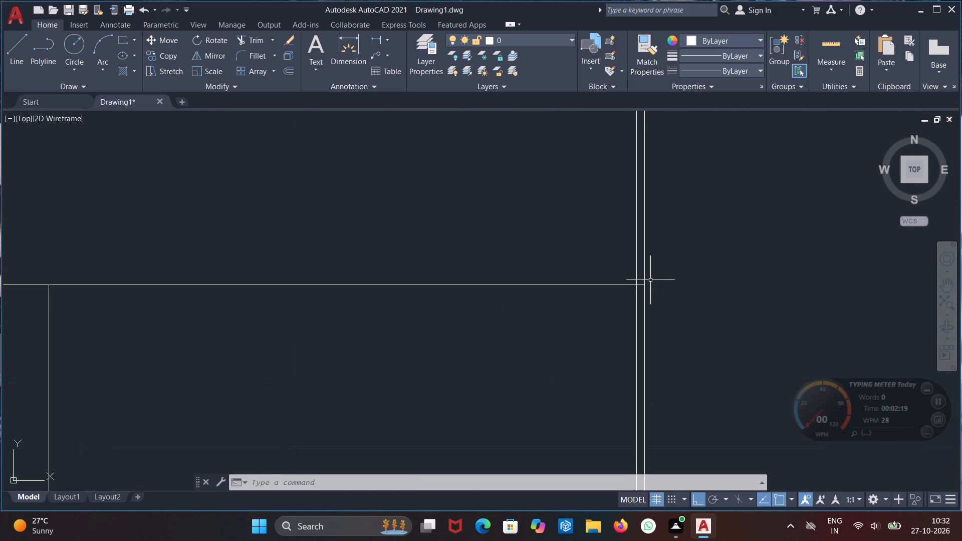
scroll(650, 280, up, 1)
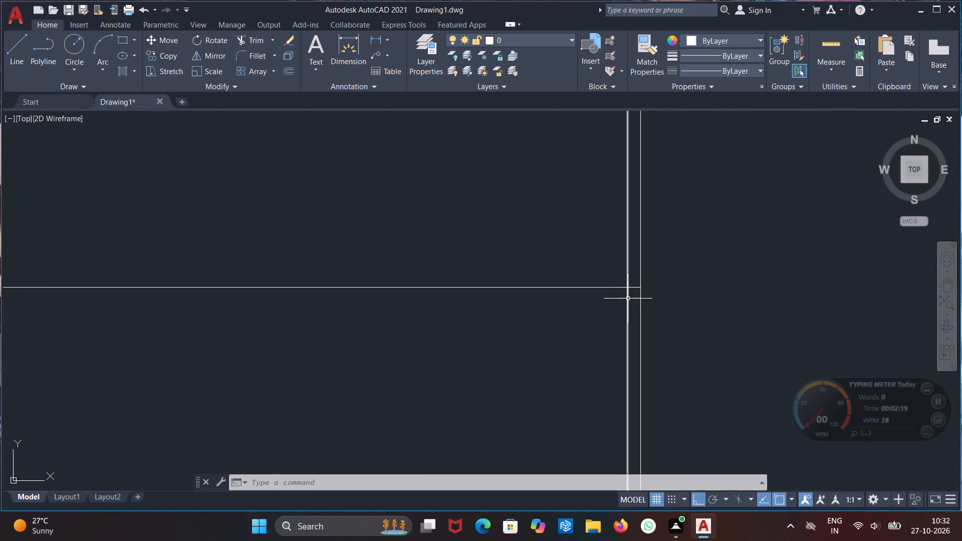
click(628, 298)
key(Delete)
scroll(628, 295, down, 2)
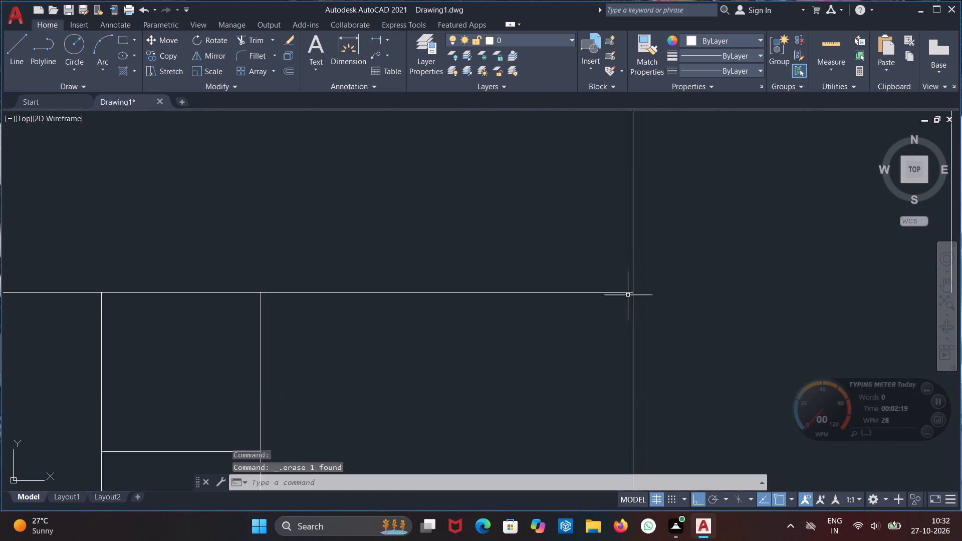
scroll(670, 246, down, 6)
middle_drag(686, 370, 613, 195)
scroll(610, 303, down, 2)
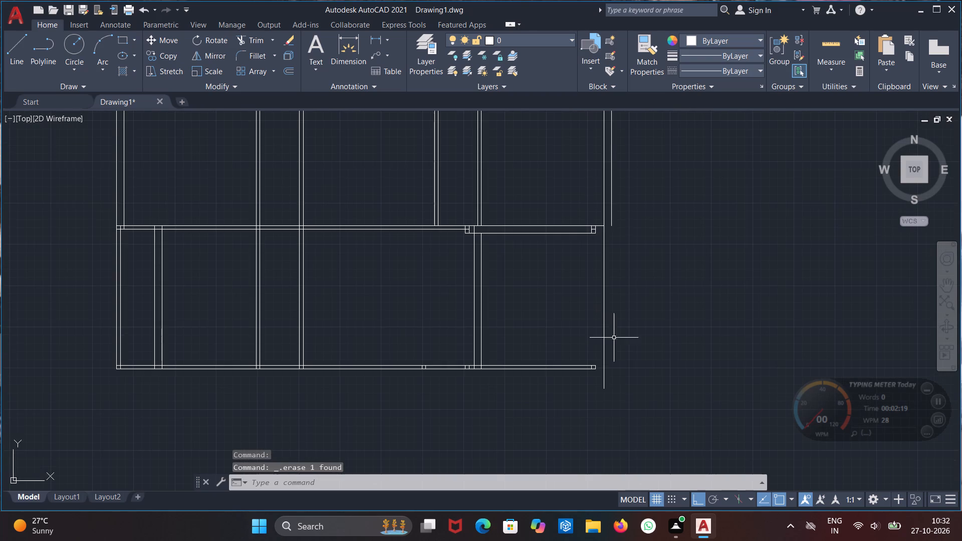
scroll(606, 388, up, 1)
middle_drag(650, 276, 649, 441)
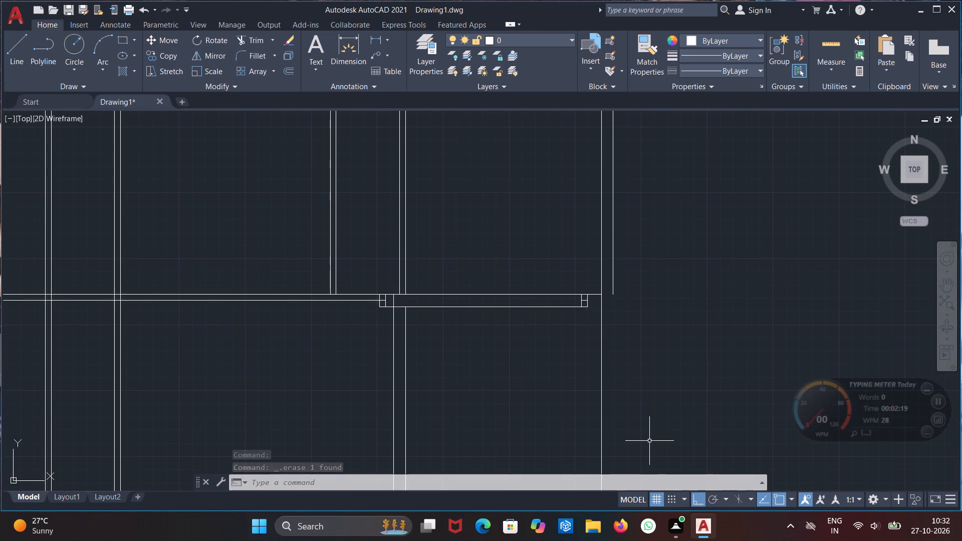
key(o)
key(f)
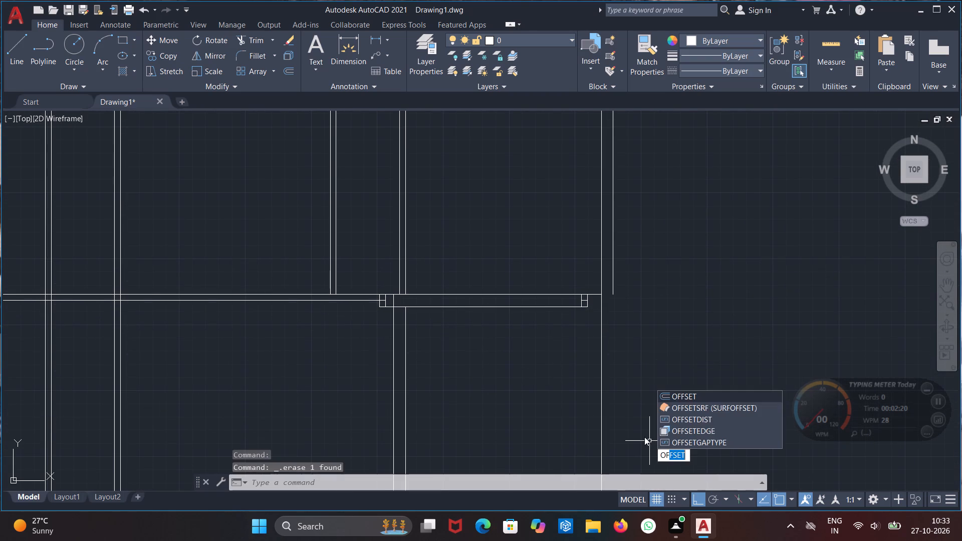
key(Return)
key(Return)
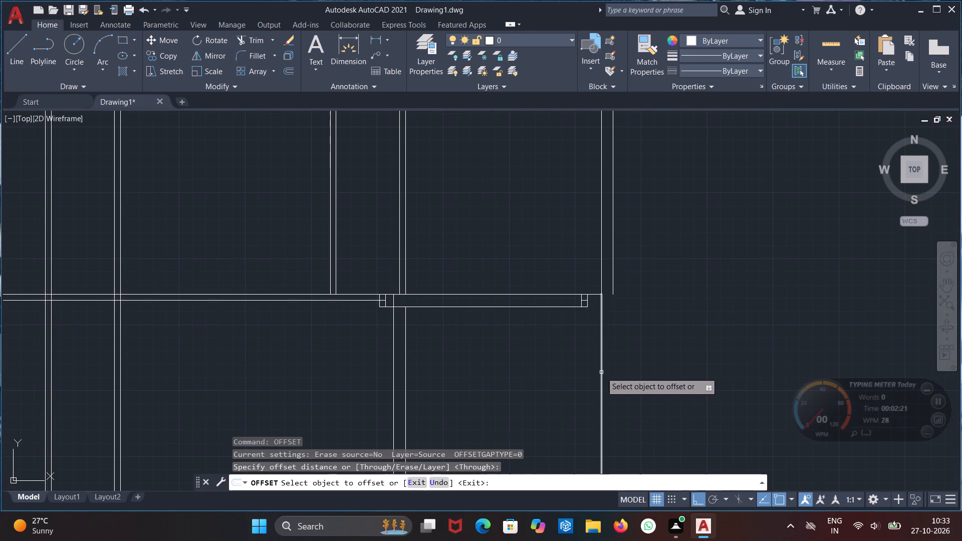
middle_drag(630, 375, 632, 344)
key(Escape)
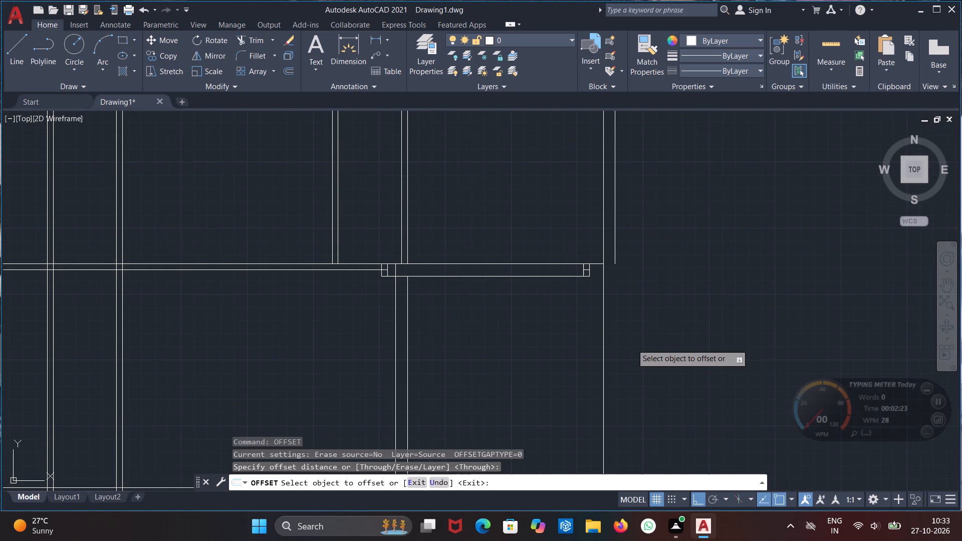
Draw a full-height vertical line from the lower end of the right outer wall's inner line to its top end.
key(l)
key(Return)
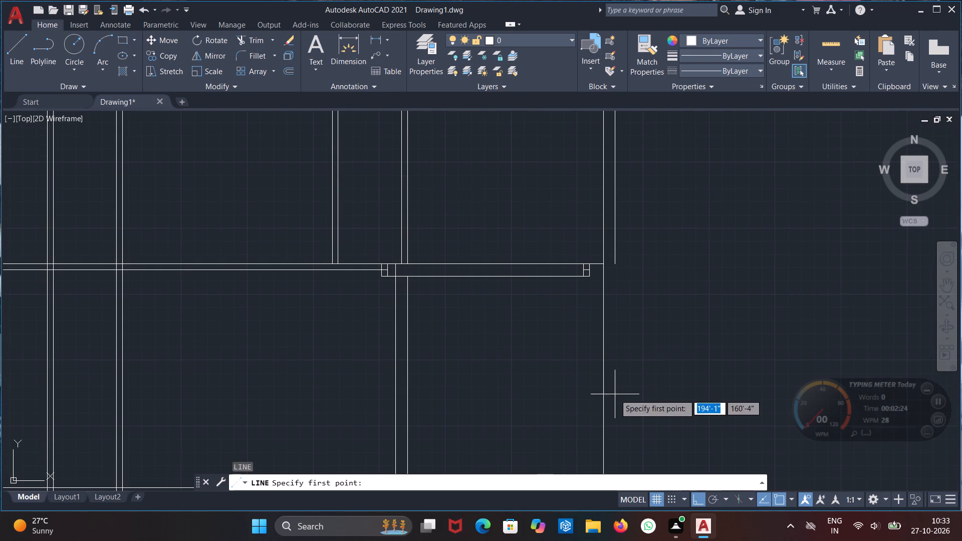
middle_drag(615, 394, 604, 270)
scroll(598, 399, up, 2)
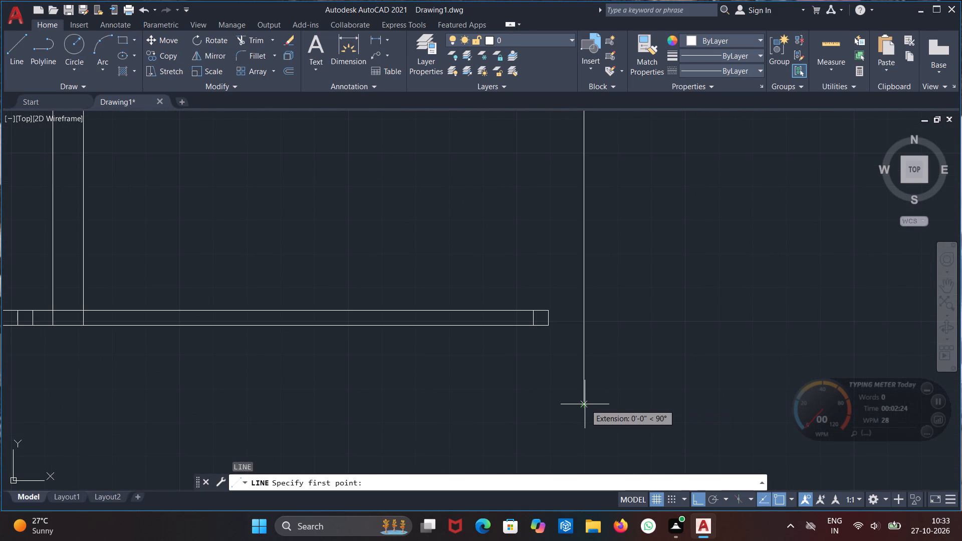
click(583, 404)
middle_drag(637, 157, 658, 354)
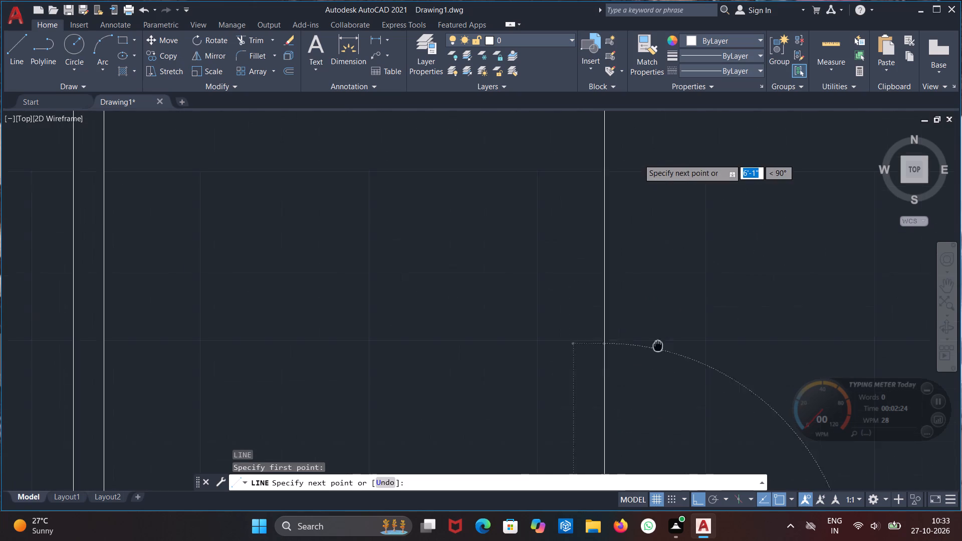
middle_drag(658, 354, 652, 494)
scroll(649, 353, down, 4)
middle_drag(641, 306, 637, 406)
scroll(632, 333, up, 4)
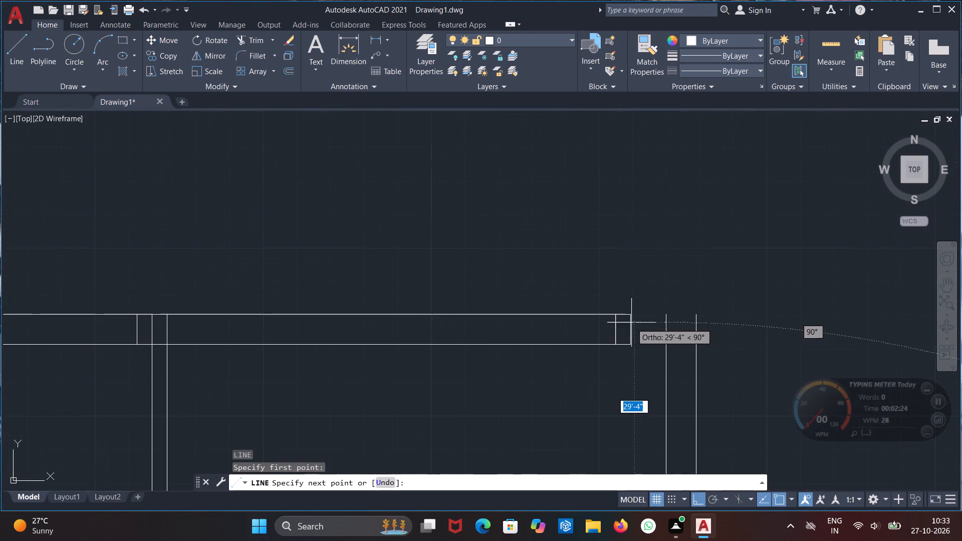
scroll(654, 326, up, 2)
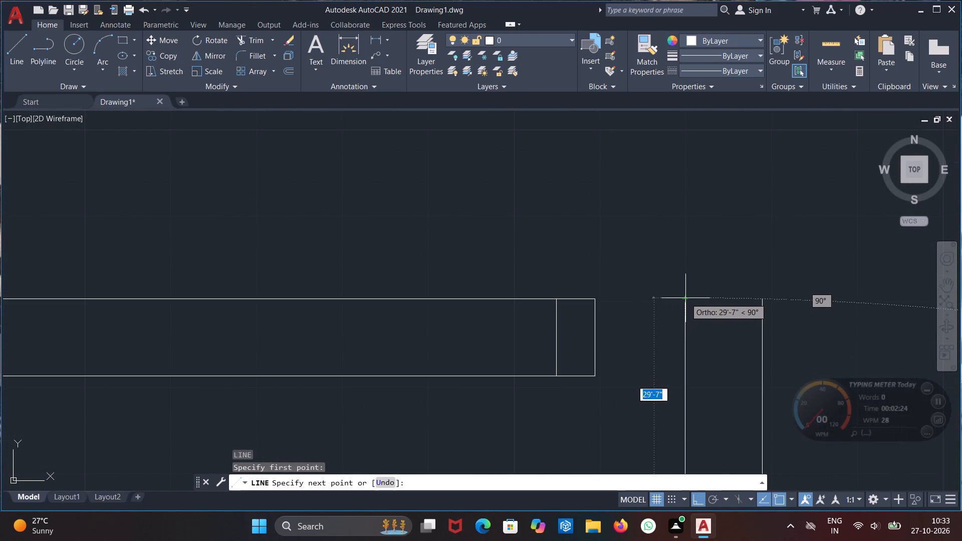
click(685, 300)
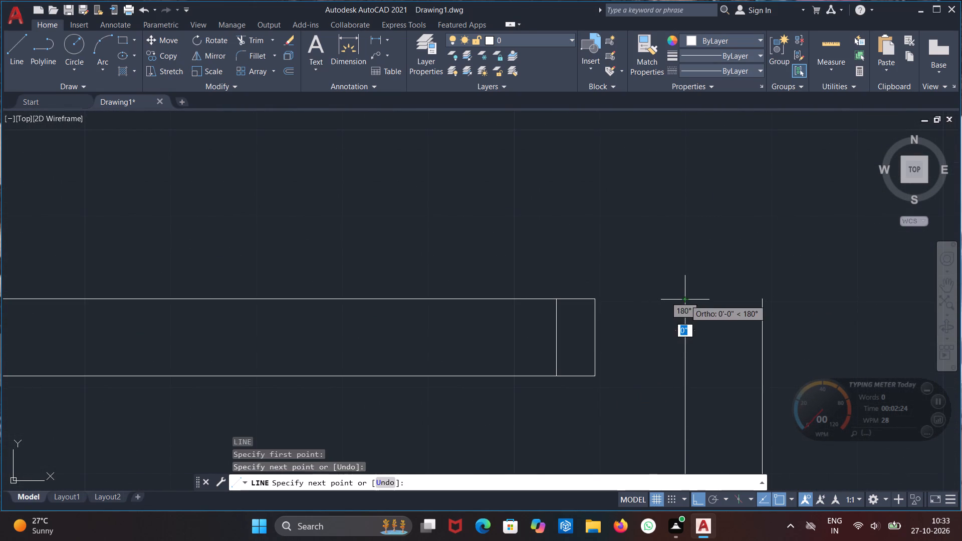
scroll(696, 284, down, 4)
key(Escape)
Offset the right outer wall's full-height inner line outward by 9".
scroll(693, 284, down, 4)
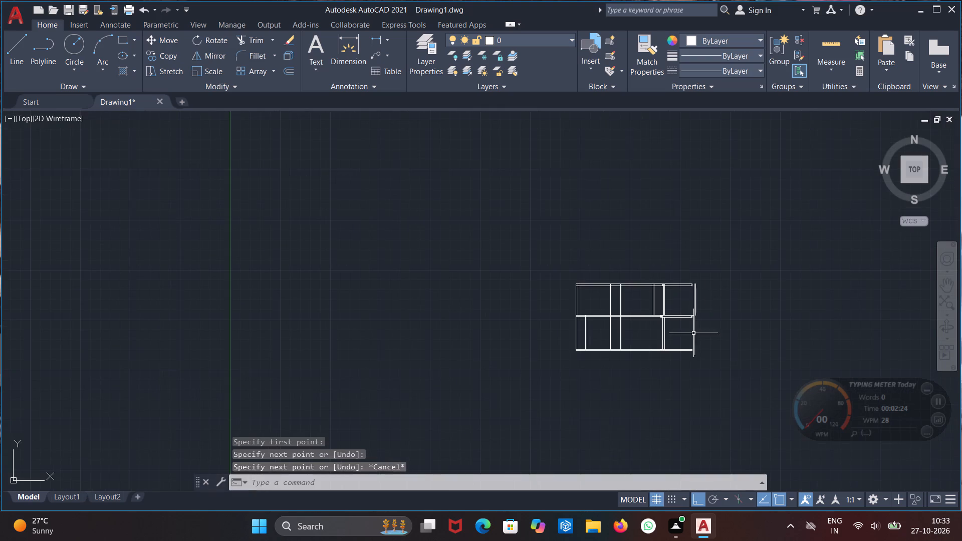
scroll(713, 367, up, 4)
middle_drag(621, 252, 608, 446)
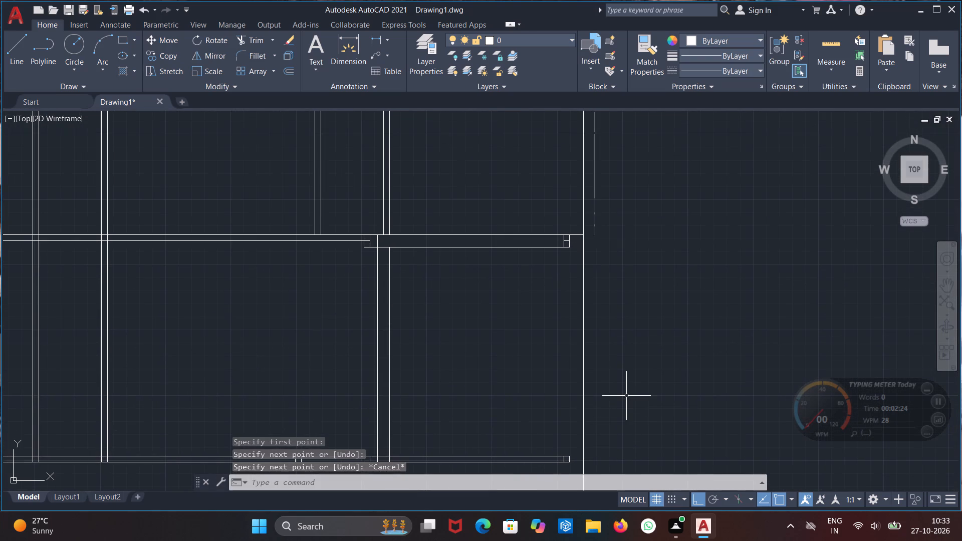
text(of)
key(Return)
key(Return)
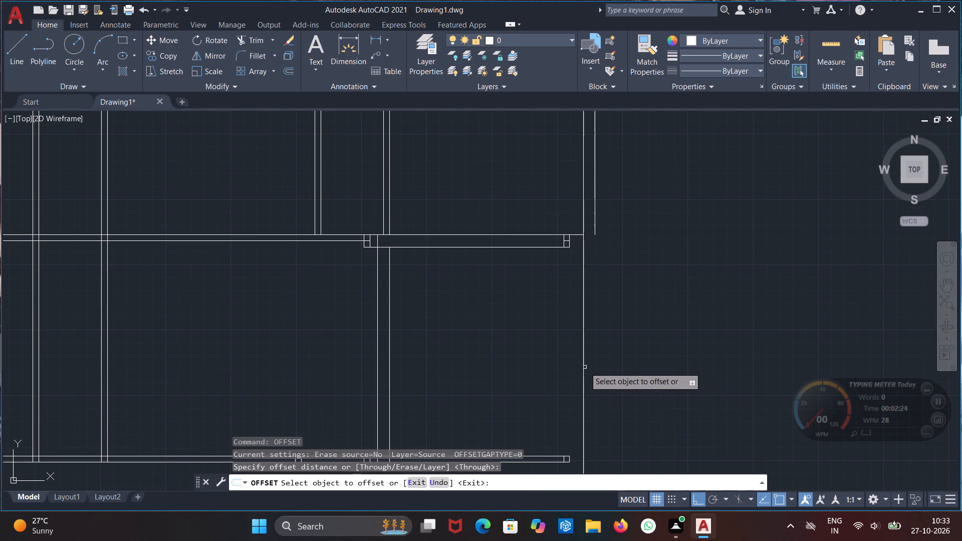
click(584, 367)
text(9")
key(Return)
scroll(590, 374, down, 2)
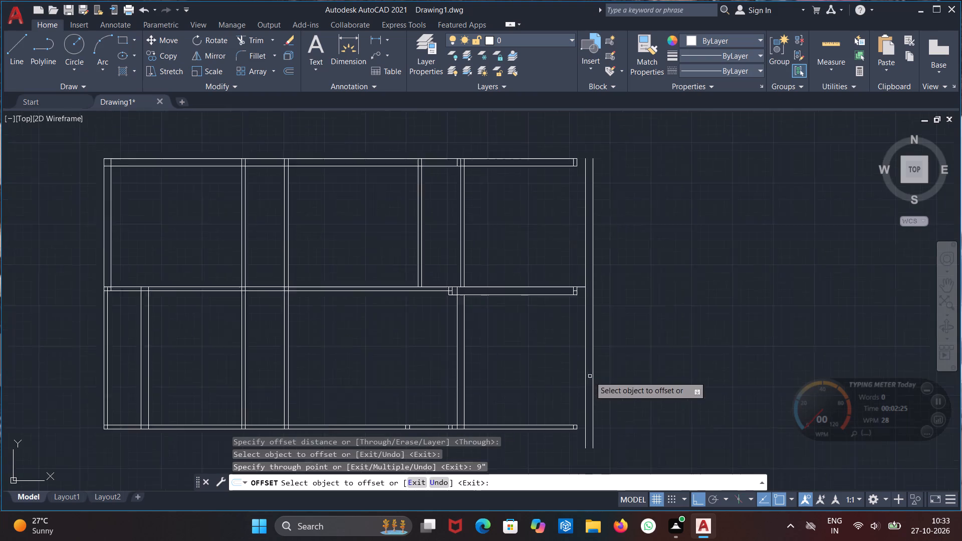
key(Escape)
Extend the top wall's inner line across to the right outer wall's outer line.
text(ex)
key(Return)
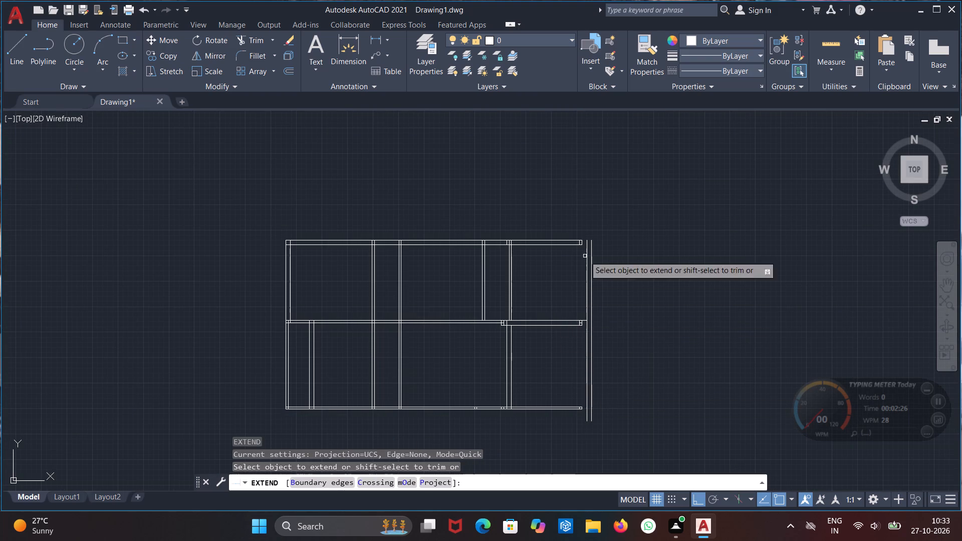
scroll(573, 230, up, 3)
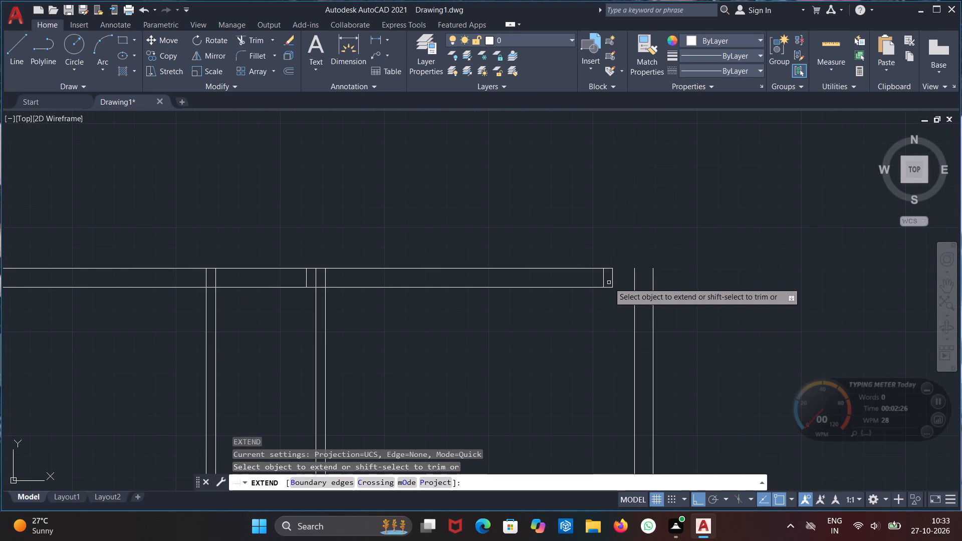
click(609, 288)
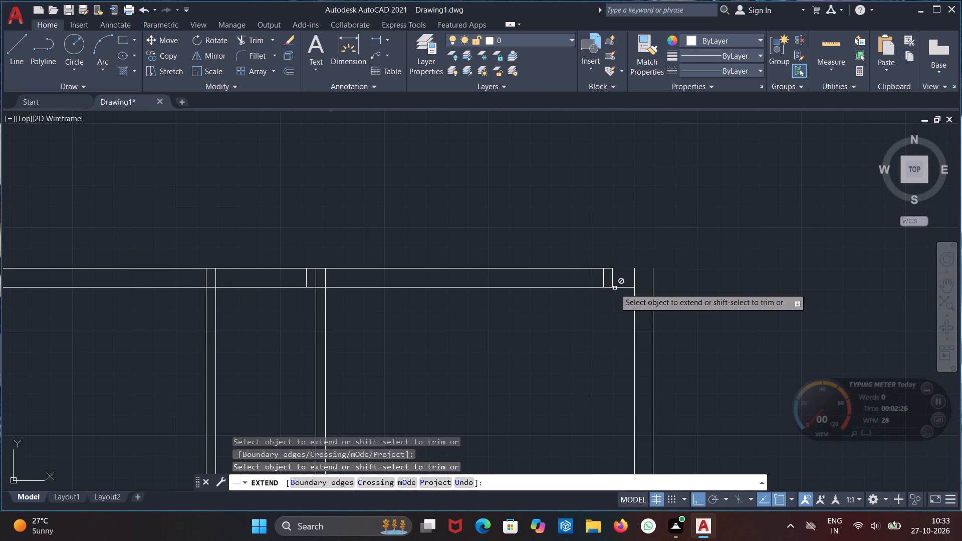
click(627, 288)
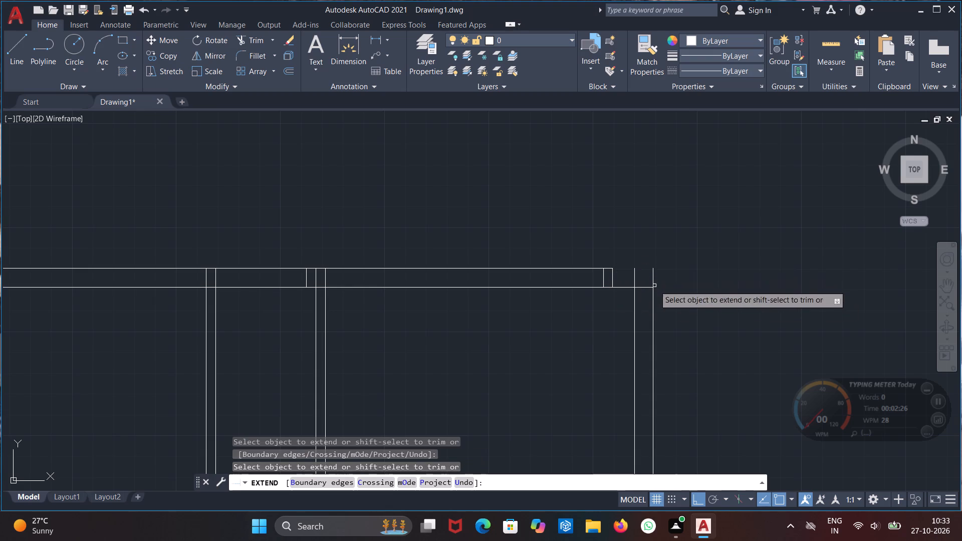
Extend both lines of the bottom wall across to the right outer wall's outer line.
scroll(651, 293, down, 4)
middle_drag(681, 346, 663, 292)
scroll(626, 333, up, 4)
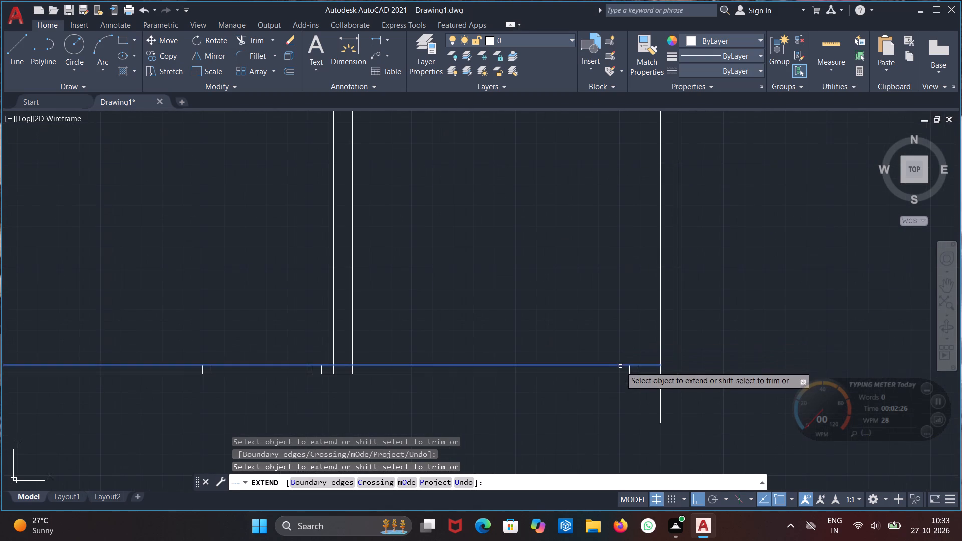
click(620, 366)
click(619, 375)
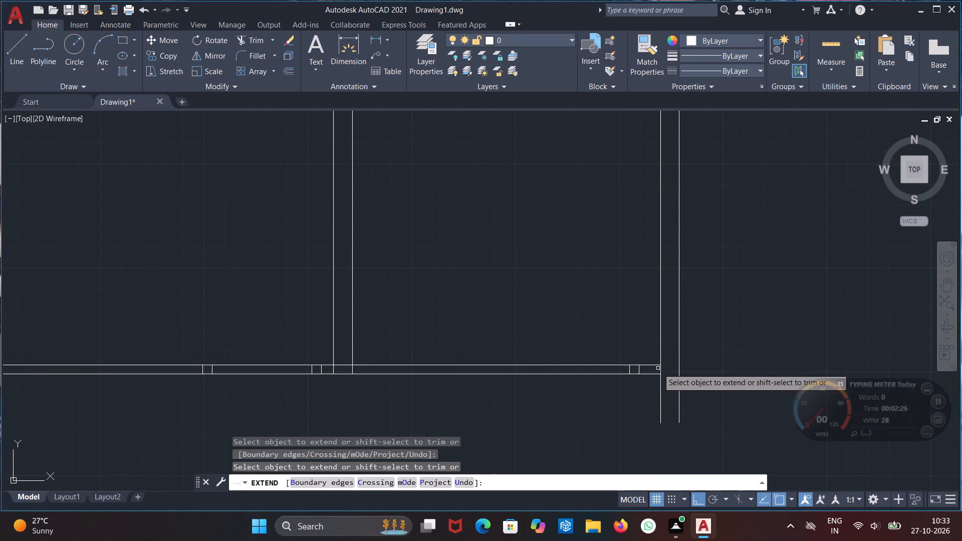
click(656, 365)
click(655, 375)
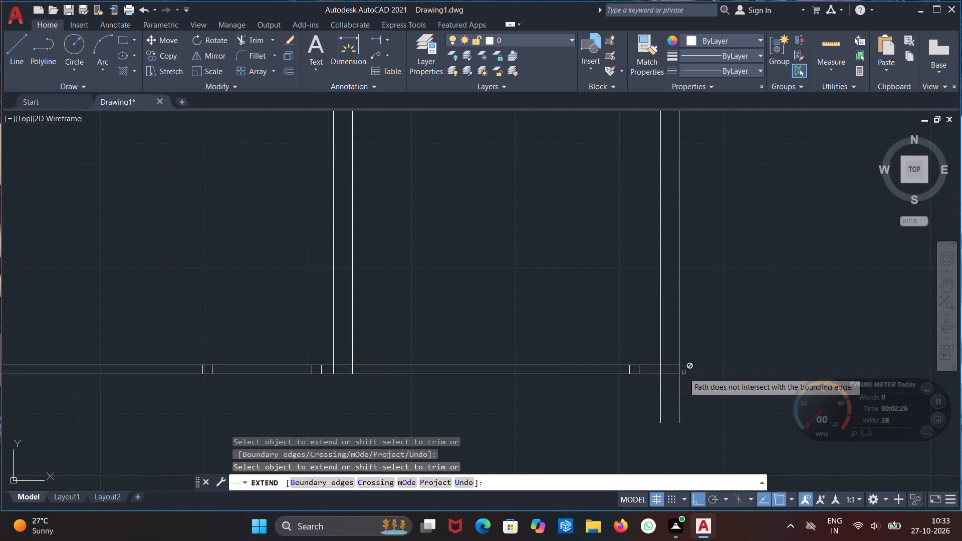
Extend both lines of the wall between the upper-right and lower-right rooms to the right outer wall's outer line.
scroll(705, 365, down, 2)
middle_drag(713, 352, 672, 385)
scroll(616, 247, up, 2)
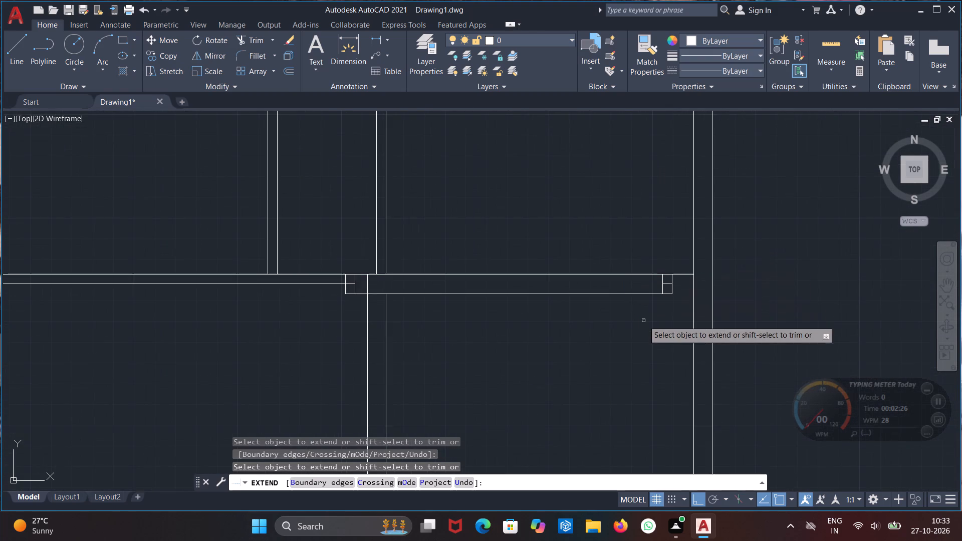
click(654, 293)
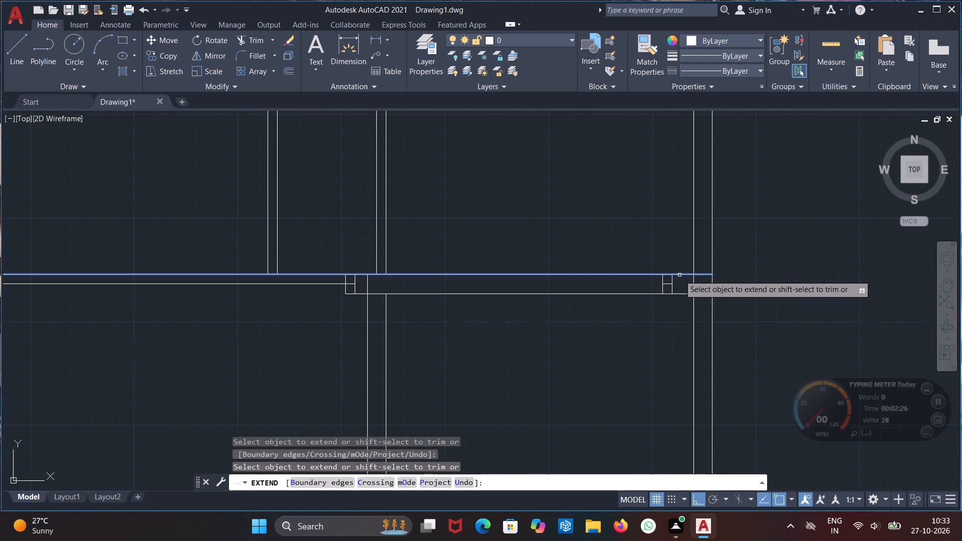
click(679, 275)
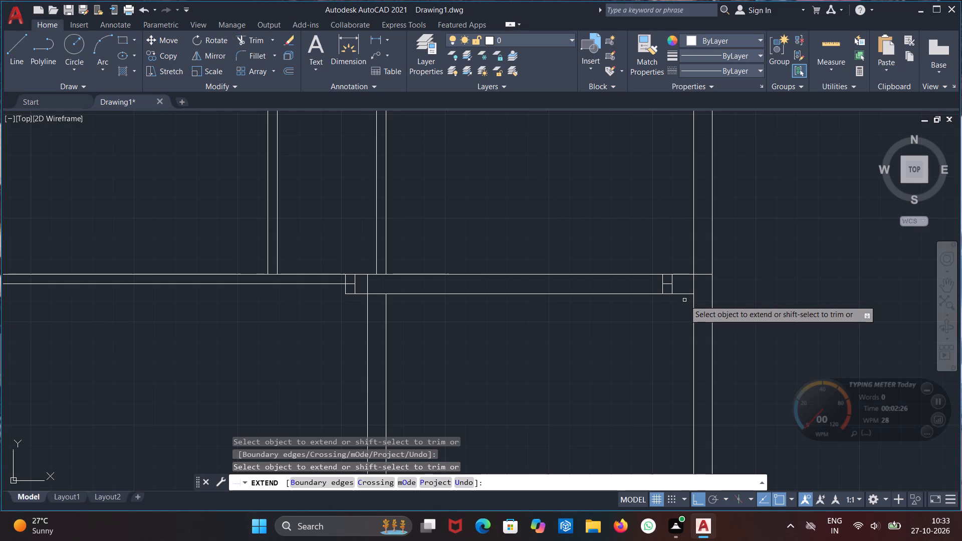
click(685, 293)
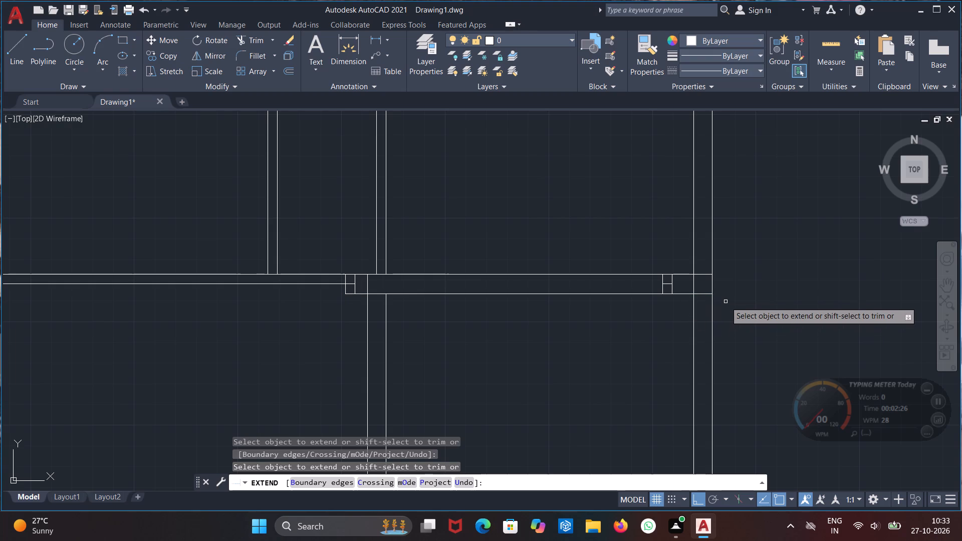
scroll(725, 308, down, 4)
middle_drag(759, 352, 722, 342)
key(Escape)
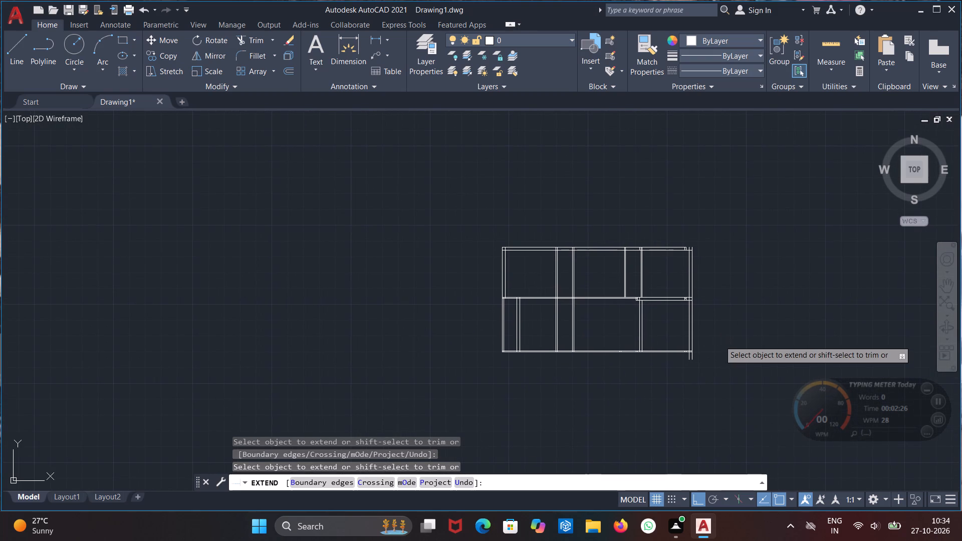
Draw a horizontal line from the end of the top wall's outer line to just past the right outer wall.
key(l)
key(Return)
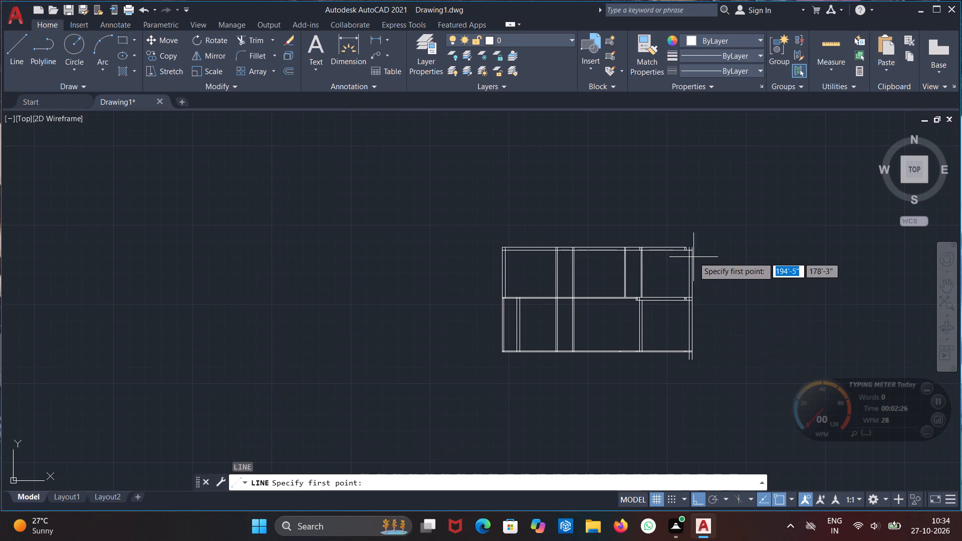
scroll(688, 237, up, 4)
scroll(686, 299, up, 2)
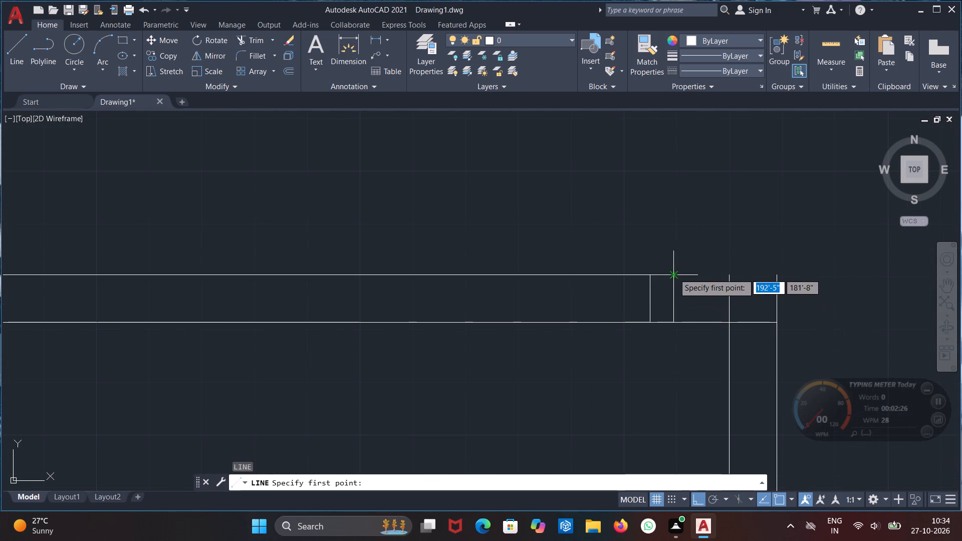
click(674, 273)
click(830, 290)
scroll(831, 290, down, 3)
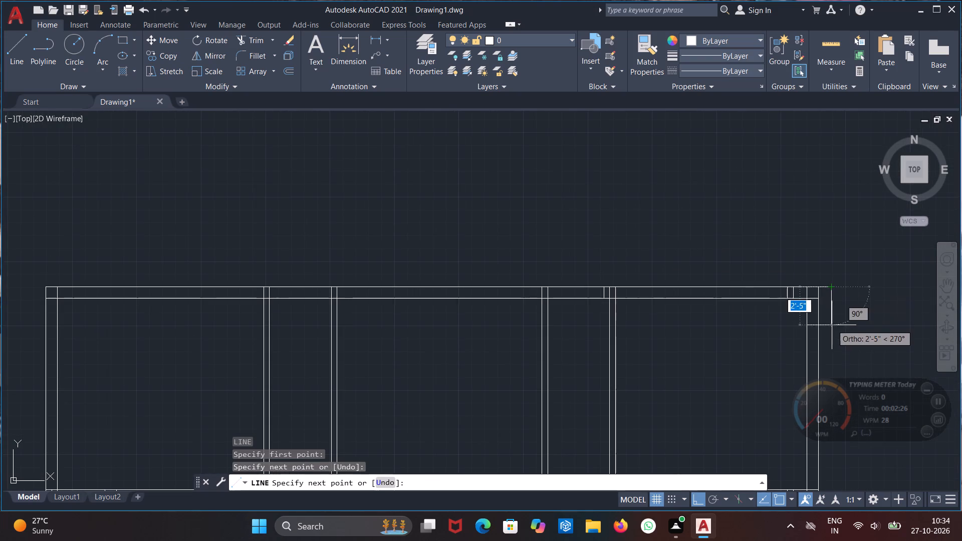
middle_drag(832, 326, 692, 236)
key(Escape)
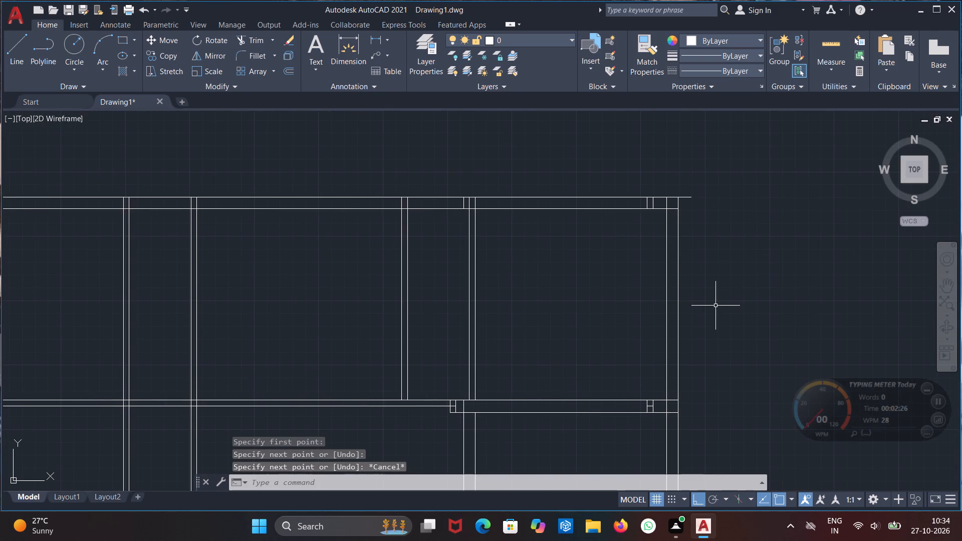
Trim the top line's overhang beyond the right outer wall and that wall's line ends below the bottom wall.
text(tr)
key(Return)
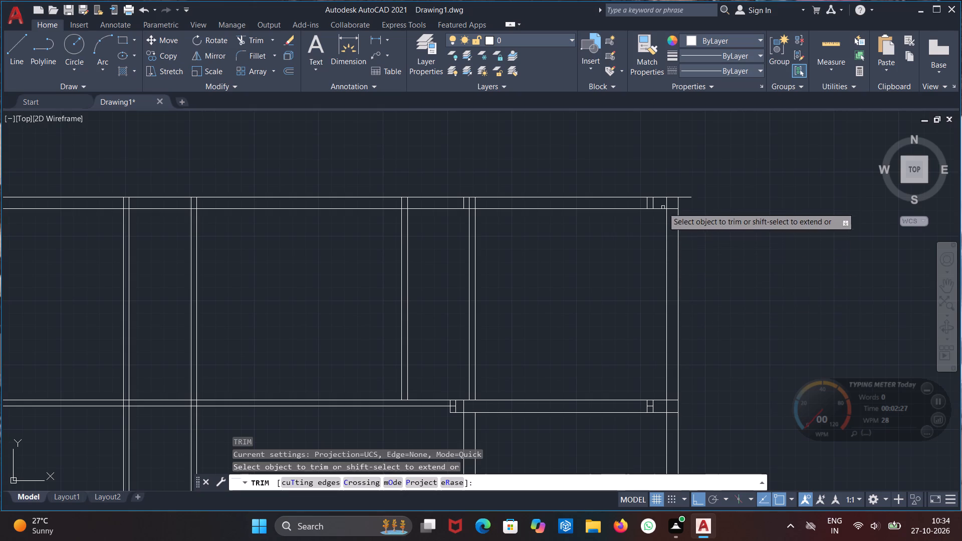
click(685, 197)
scroll(693, 236, down, 2)
scroll(673, 413, up, 1)
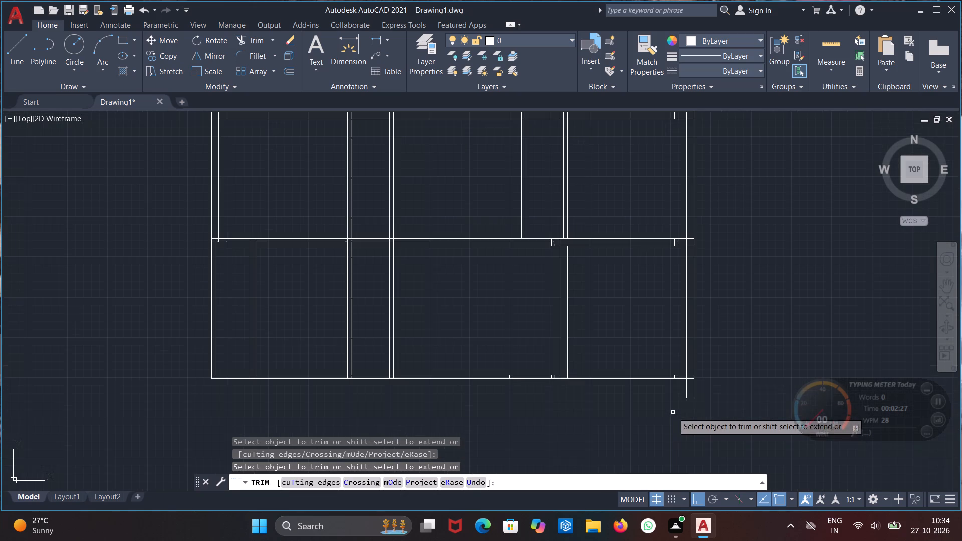
click(681, 384)
click(716, 389)
Trim away the leftover short cross lines inside the bottom wall, near the right outer wall and beside the lower-right room's partition.
scroll(669, 377, up, 2)
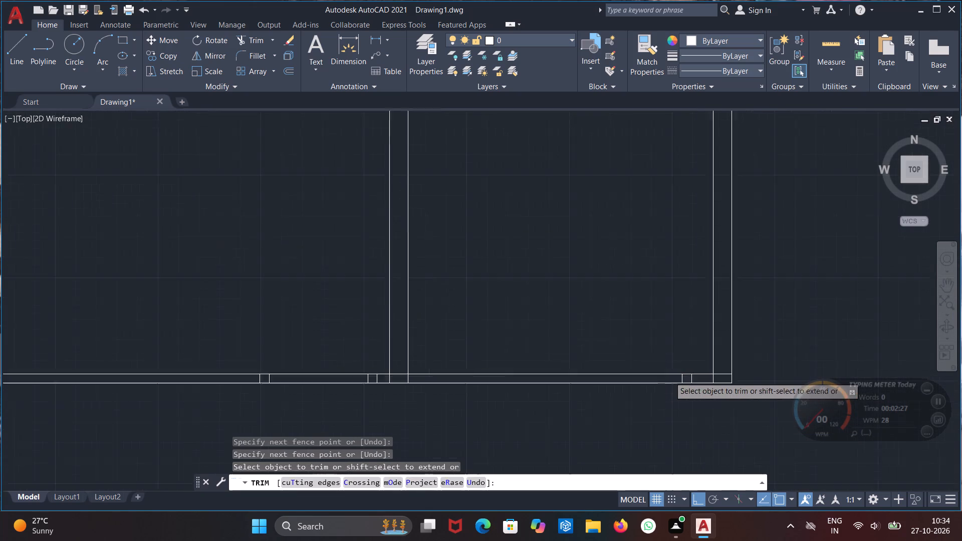
scroll(669, 377, up, 1)
drag(683, 380, 688, 380)
click(722, 381)
scroll(719, 380, down, 2)
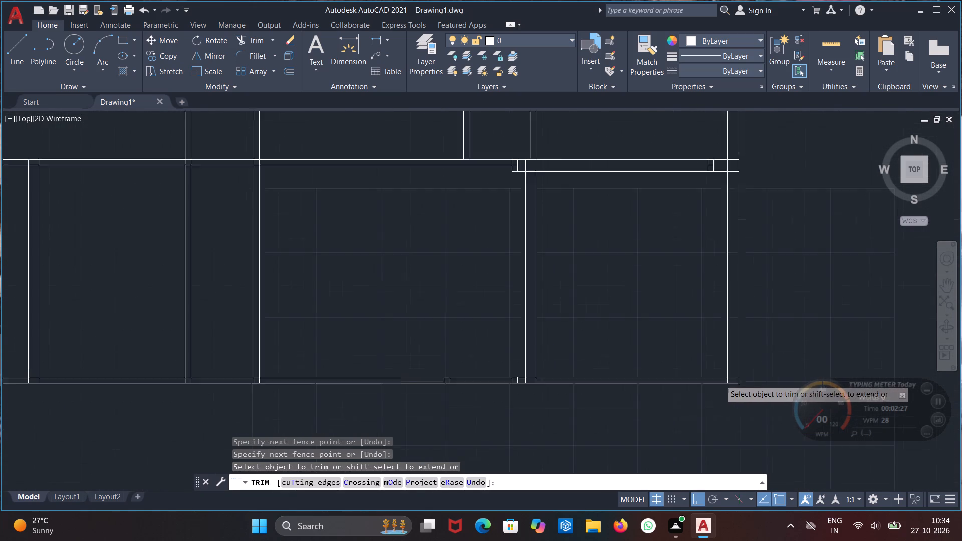
scroll(719, 380, down, 2)
scroll(613, 379, up, 4)
click(599, 386)
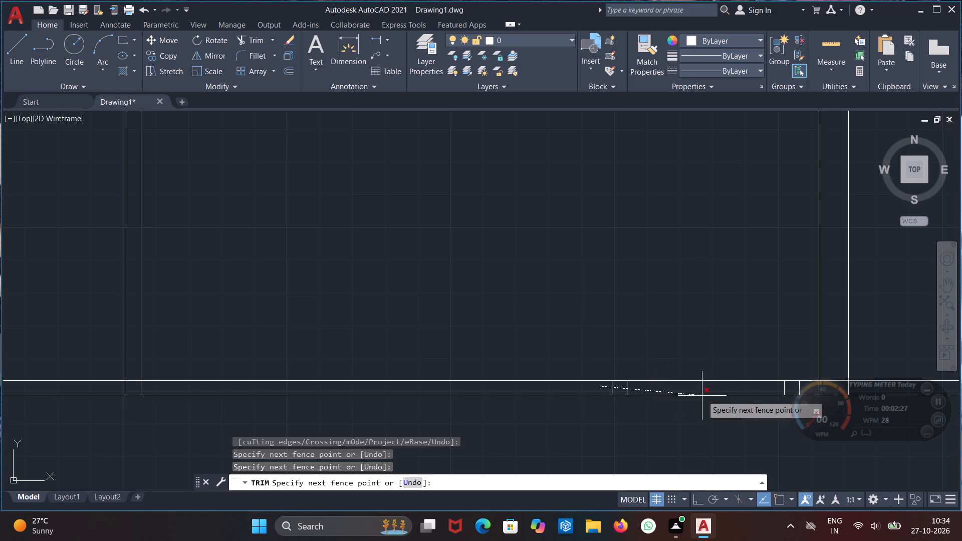
click(804, 387)
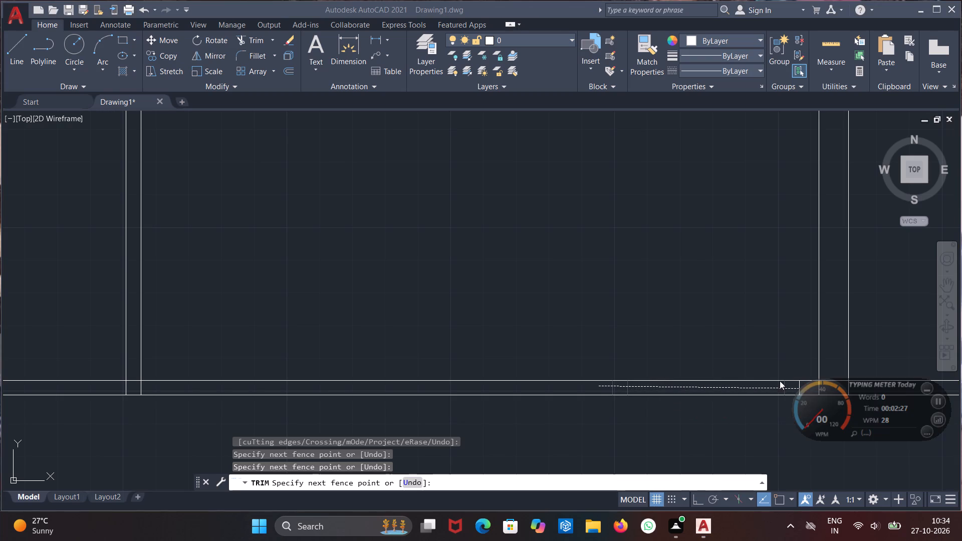
scroll(680, 336, down, 3)
scroll(710, 347, up, 2)
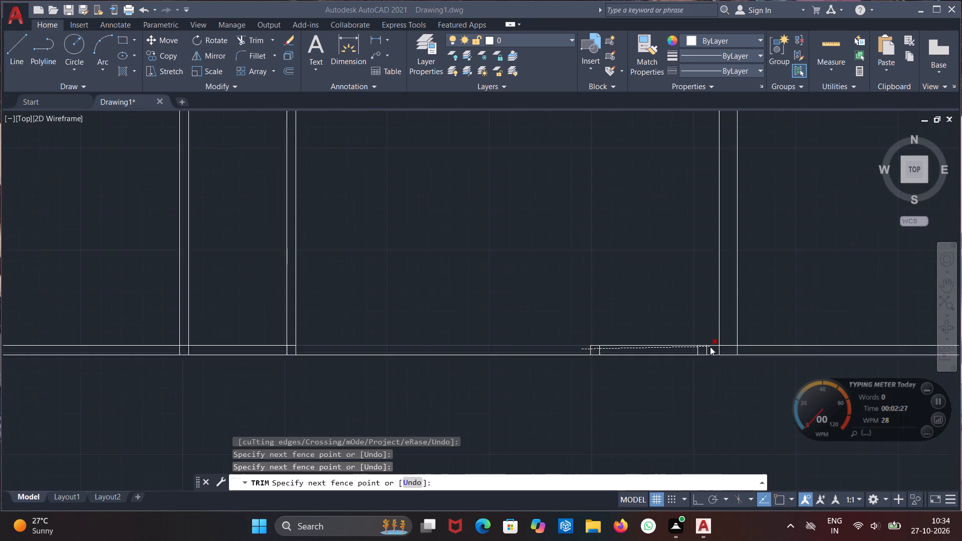
scroll(710, 347, up, 1)
click(703, 353)
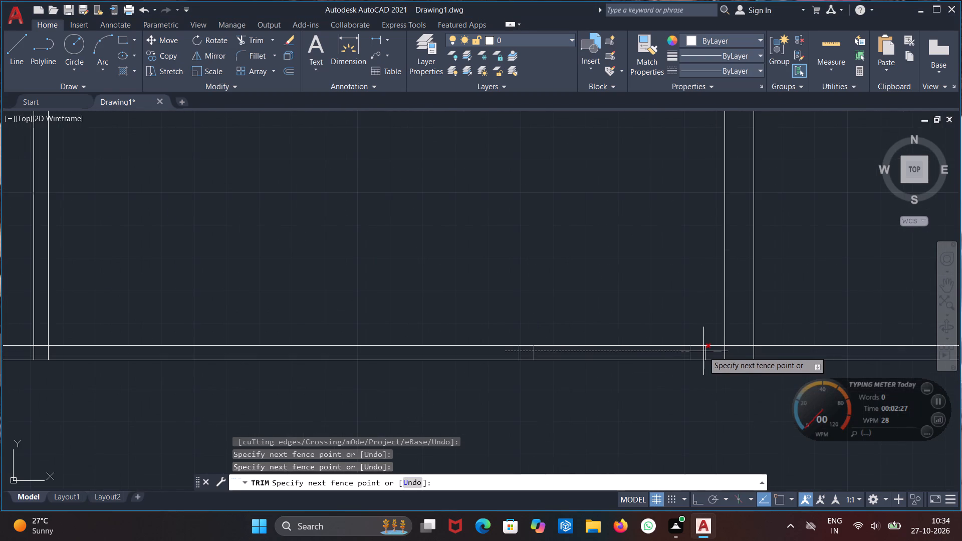
click(710, 351)
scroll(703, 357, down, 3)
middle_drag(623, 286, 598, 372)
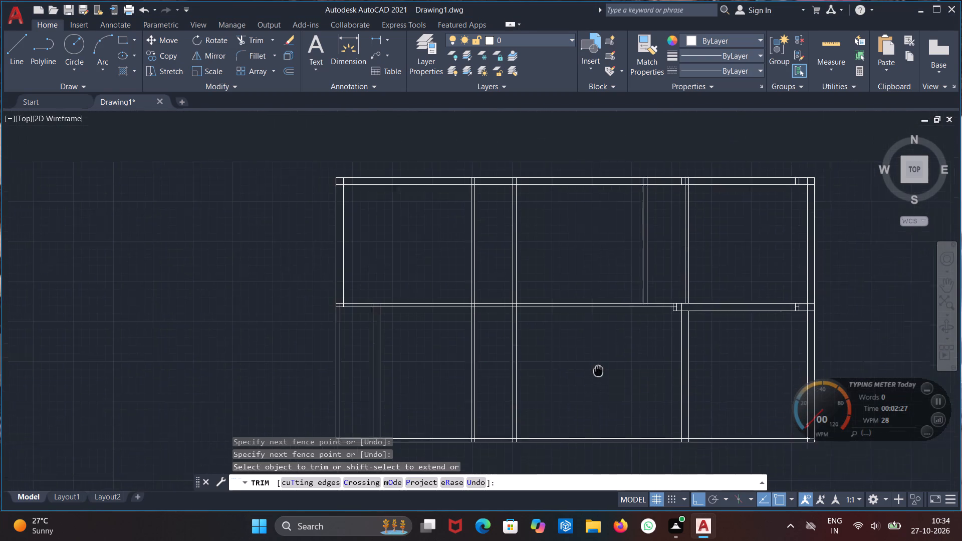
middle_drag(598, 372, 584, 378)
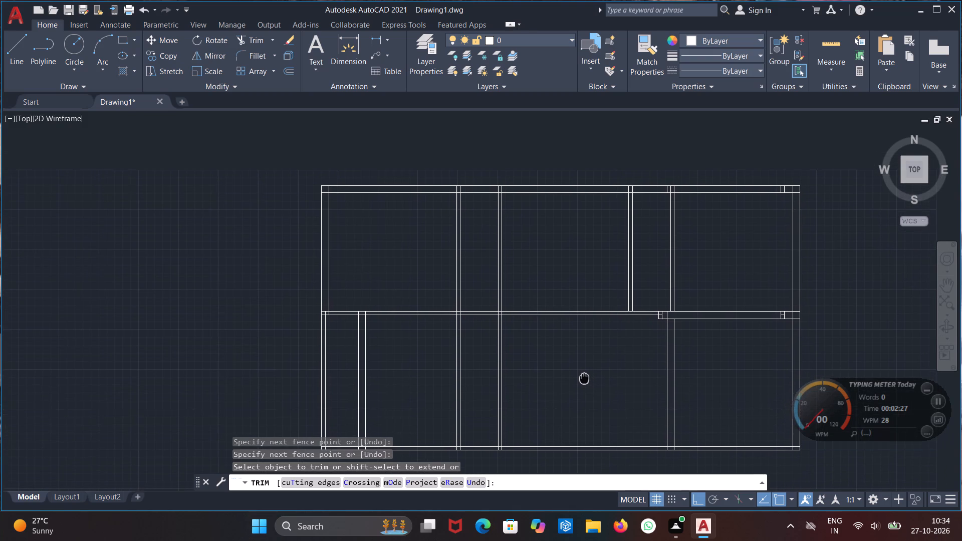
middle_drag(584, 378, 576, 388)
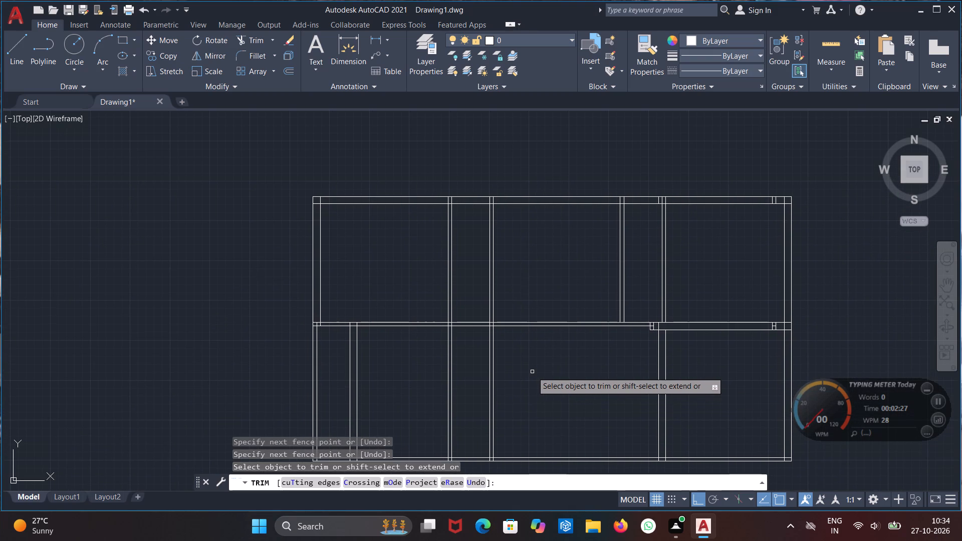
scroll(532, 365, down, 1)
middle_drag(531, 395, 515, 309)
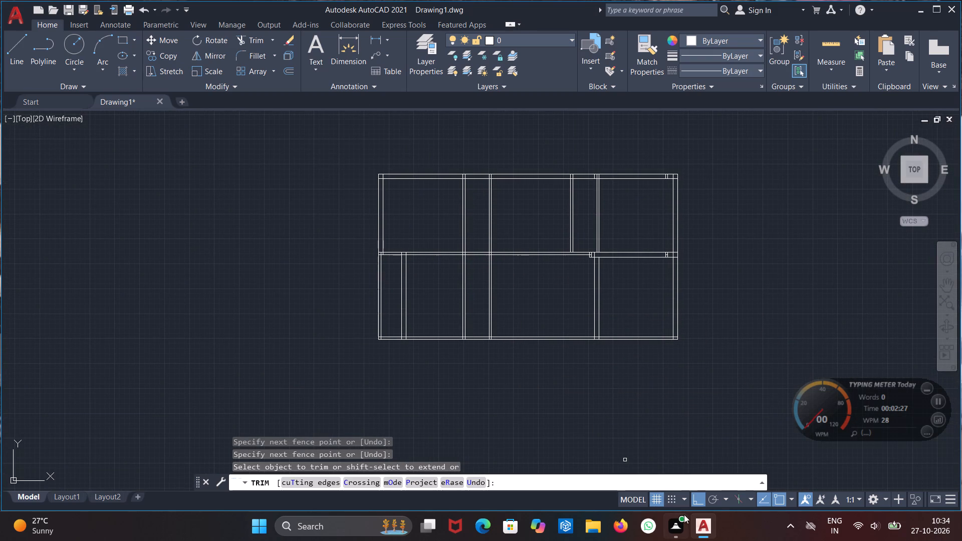
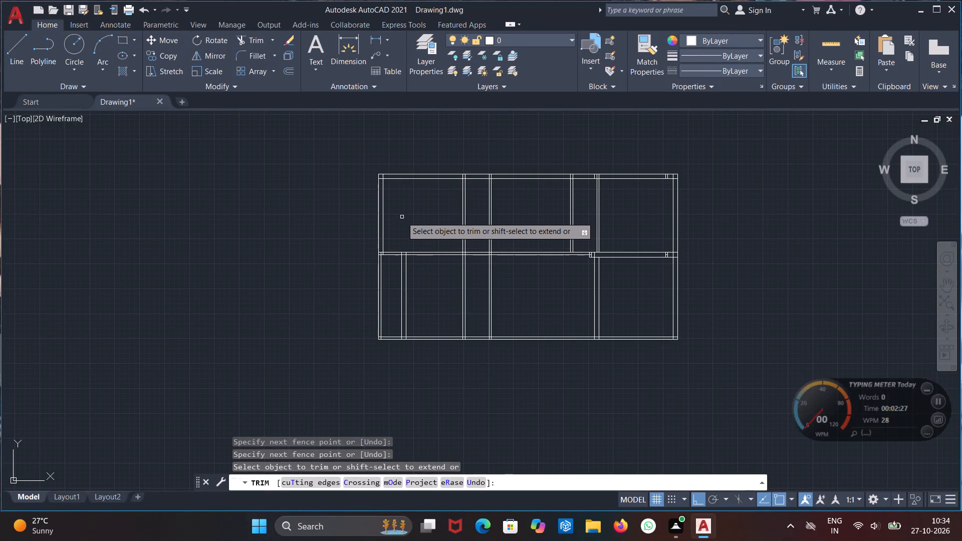
Trim the crossing inner line ends at the outer walls' top-left corner.
middle_drag(403, 217, 401, 322)
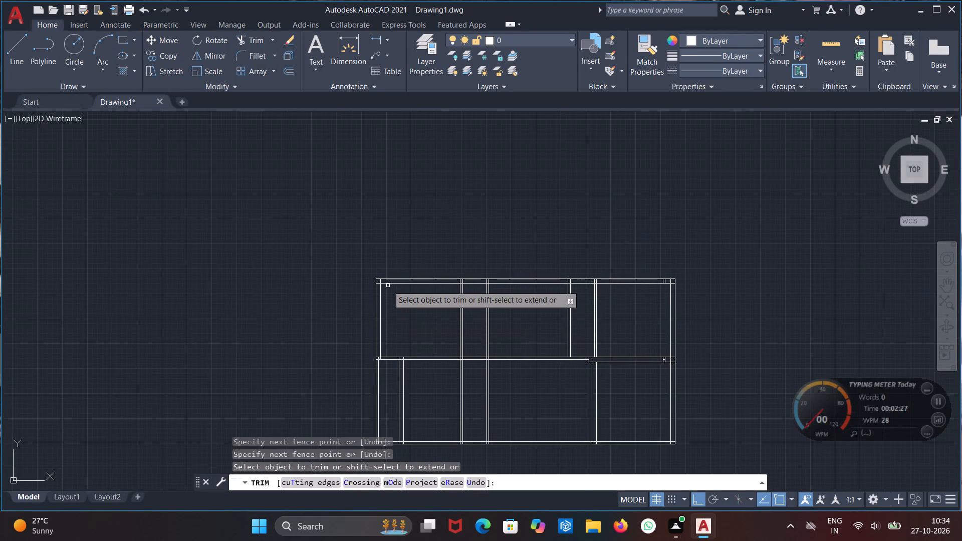
scroll(376, 277, up, 3)
click(393, 294)
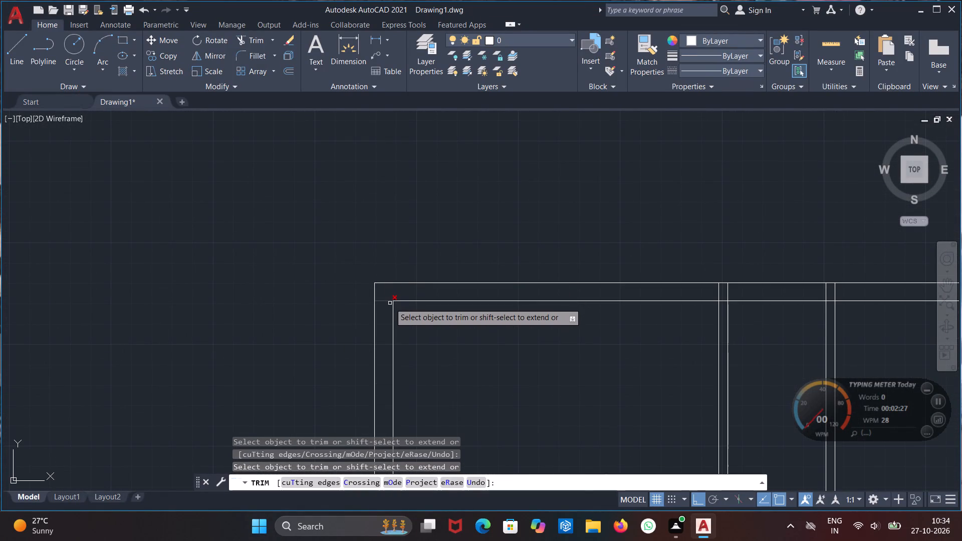
click(388, 303)
scroll(477, 327, down, 1)
Trim the junction of the upper-left room's right partition with the top wall, clearing its line ends and the line across it.
middle_drag(499, 364, 362, 279)
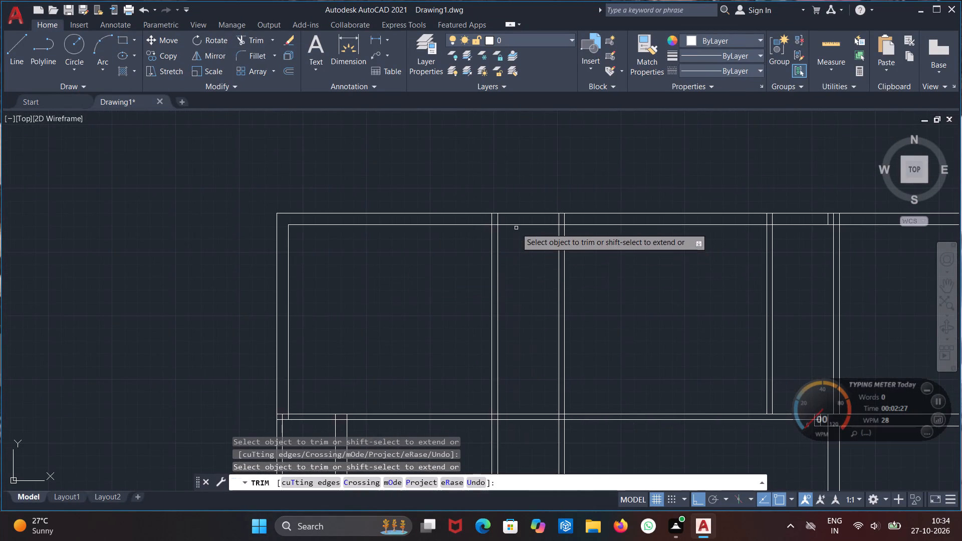
scroll(504, 216, up, 2)
click(490, 225)
click(473, 226)
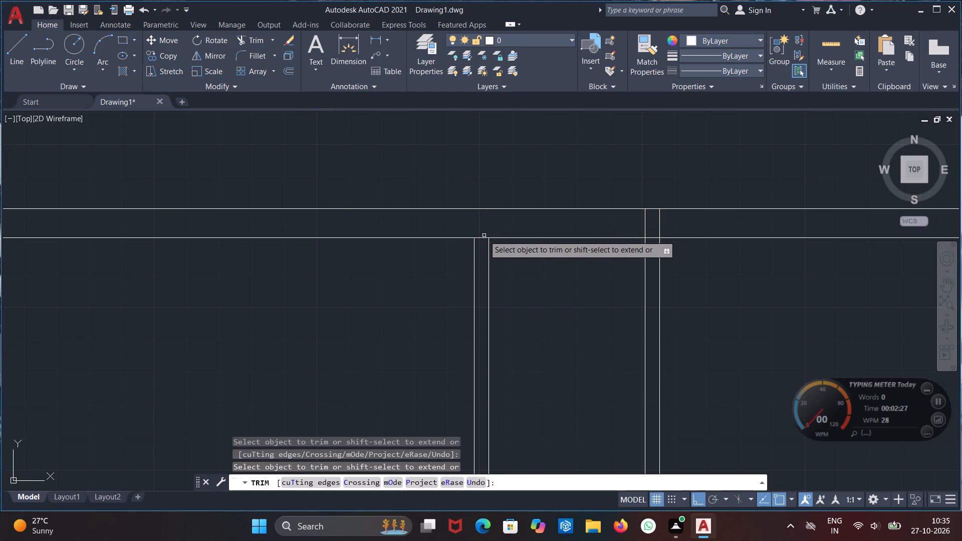
click(483, 241)
click(483, 230)
scroll(534, 264, down, 2)
Trim the junction of the upper middle room's left partition with the top wall, clearing its line ends and the line across it.
middle_drag(545, 287, 534, 286)
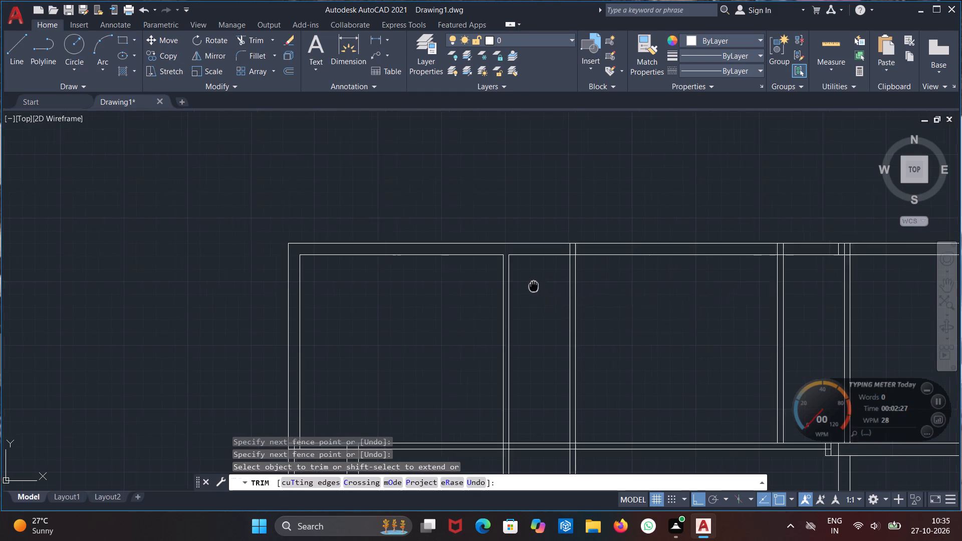
middle_drag(534, 286, 388, 295)
scroll(447, 262, up, 3)
click(395, 247)
drag(326, 251, 332, 252)
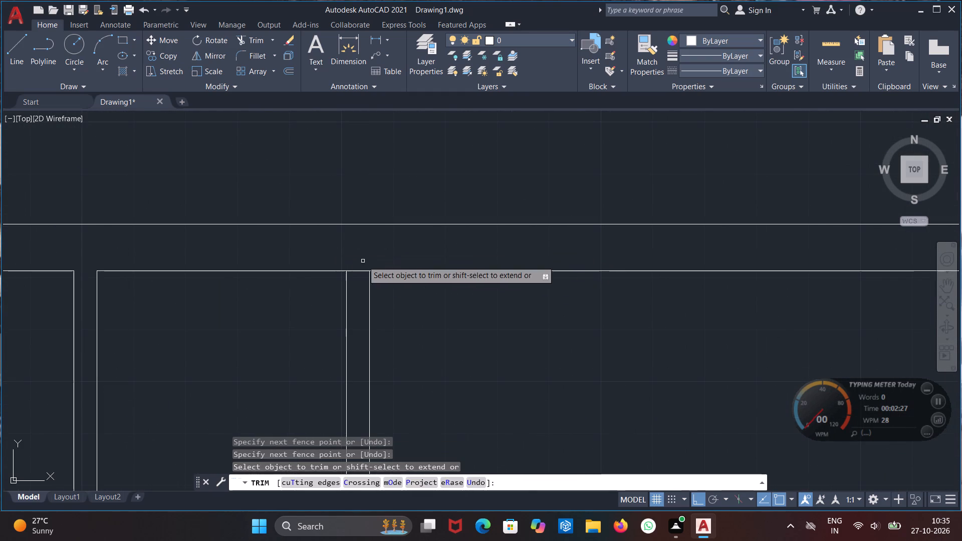
click(358, 272)
scroll(461, 292, down, 2)
Trim away the short vertical lines inside the top wall above the upper-right room's left partition.
scroll(506, 321, down, 2)
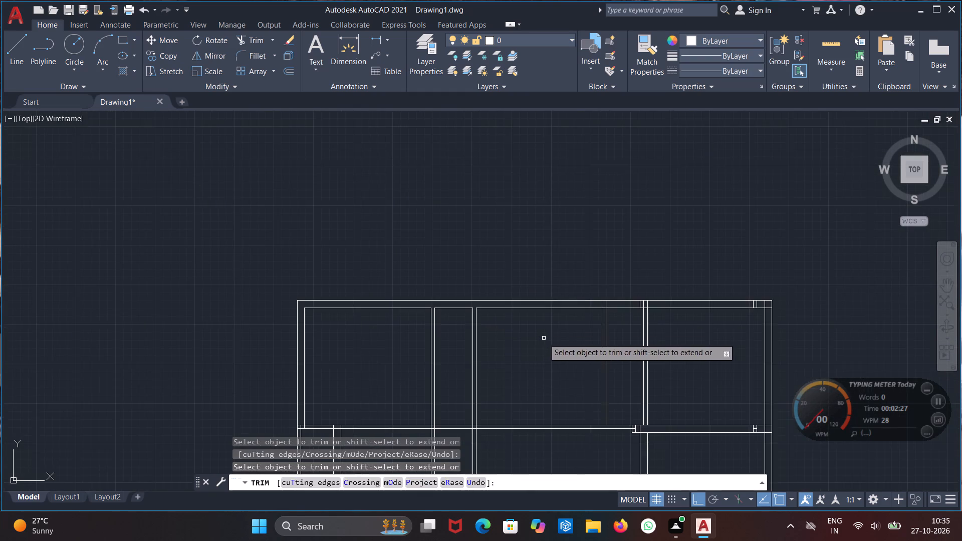
middle_drag(545, 338, 404, 312)
scroll(495, 286, up, 3)
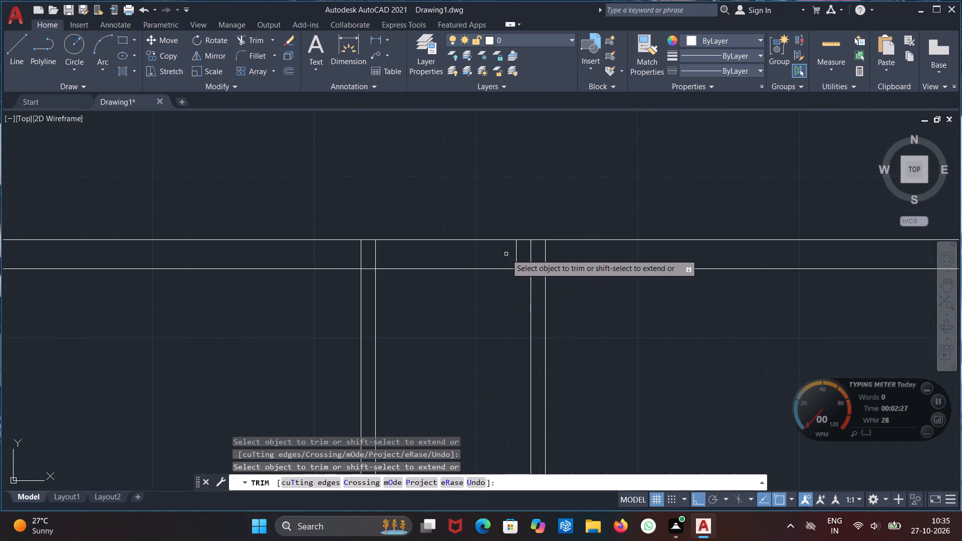
scroll(542, 264, down, 2)
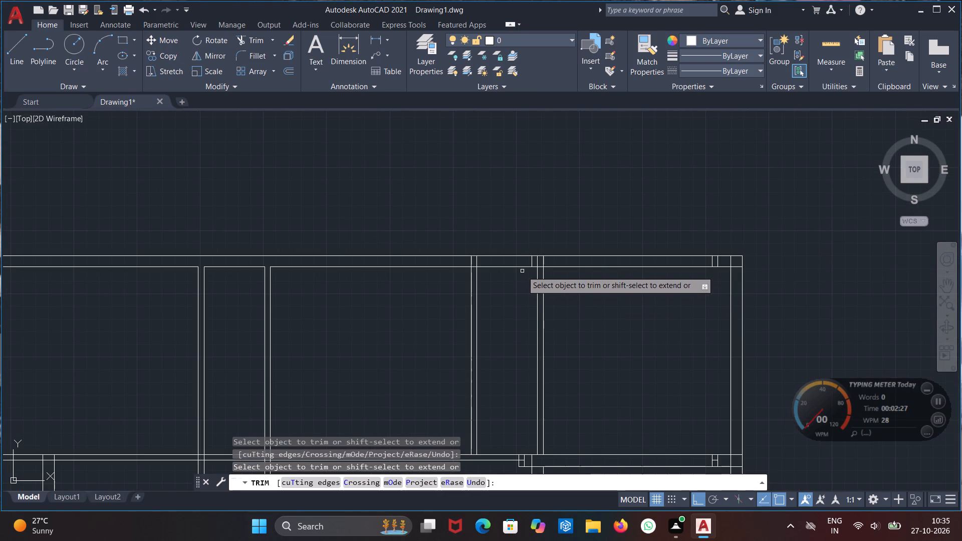
click(528, 260)
click(548, 260)
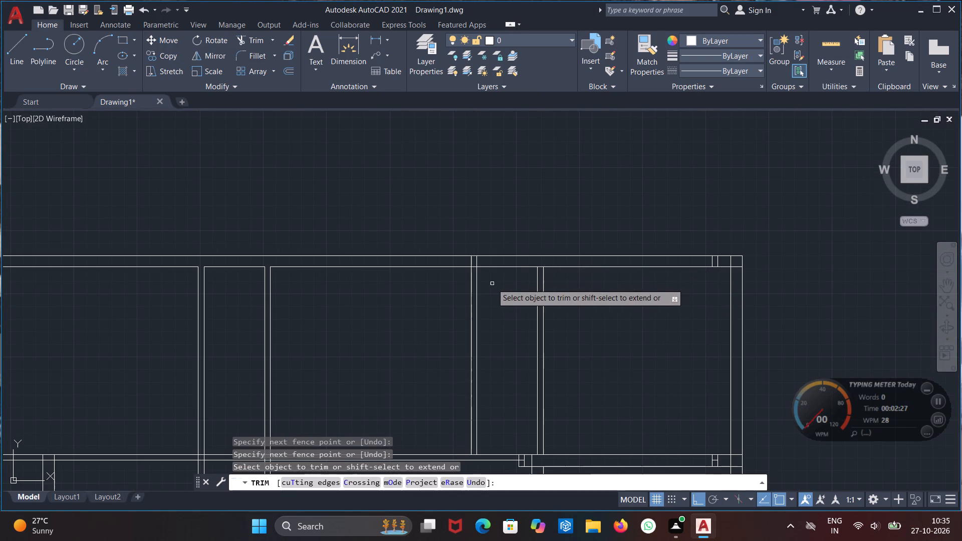
Trim the top wall's inner line between the two lines of the upper middle room's right partition.
middle_drag(492, 284, 563, 281)
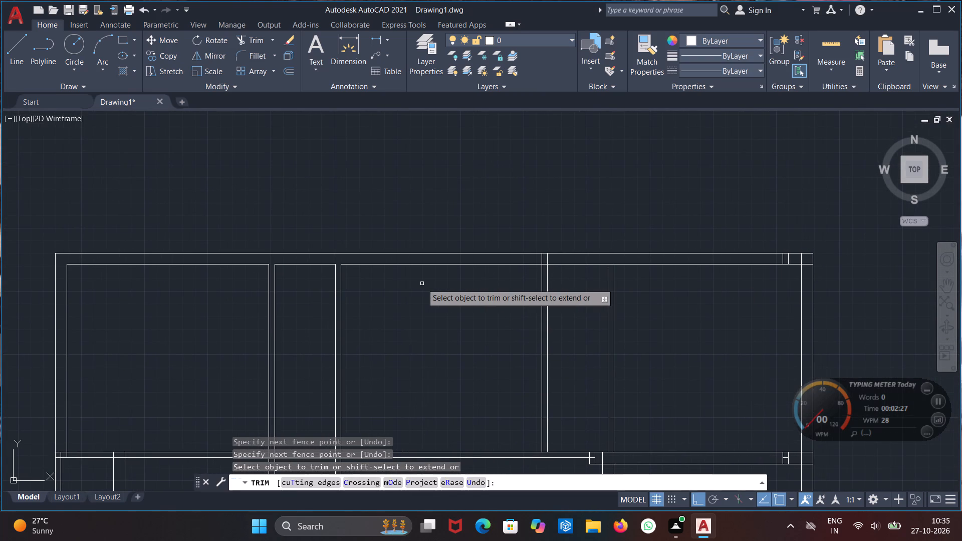
scroll(534, 267, up, 1)
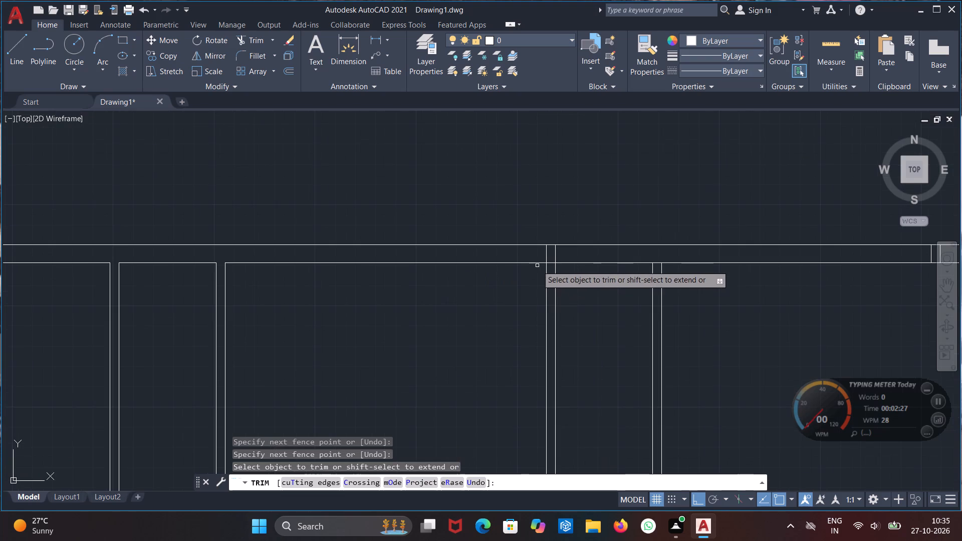
click(550, 264)
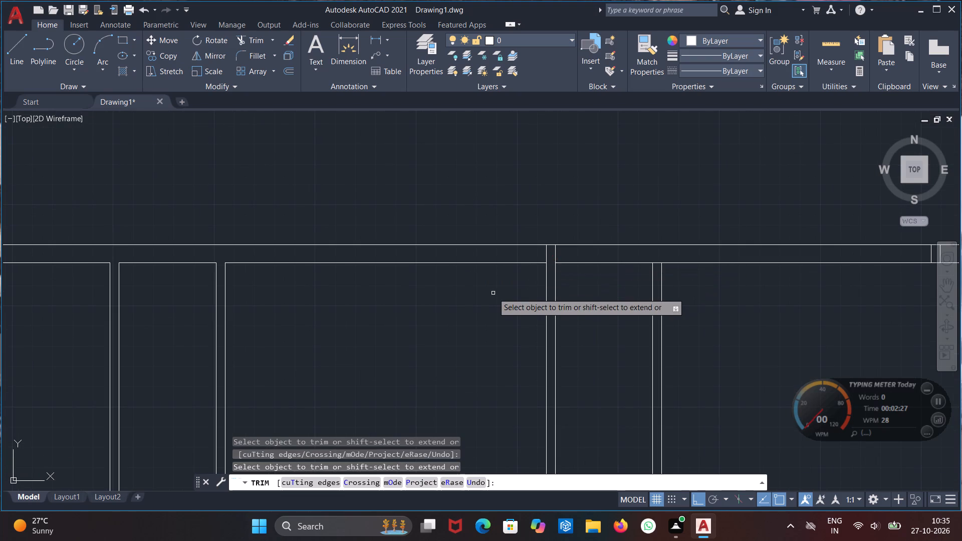
key(Escape)
Offset the top wall's inner line above the upper middle room outward by 4.5".
text(of)
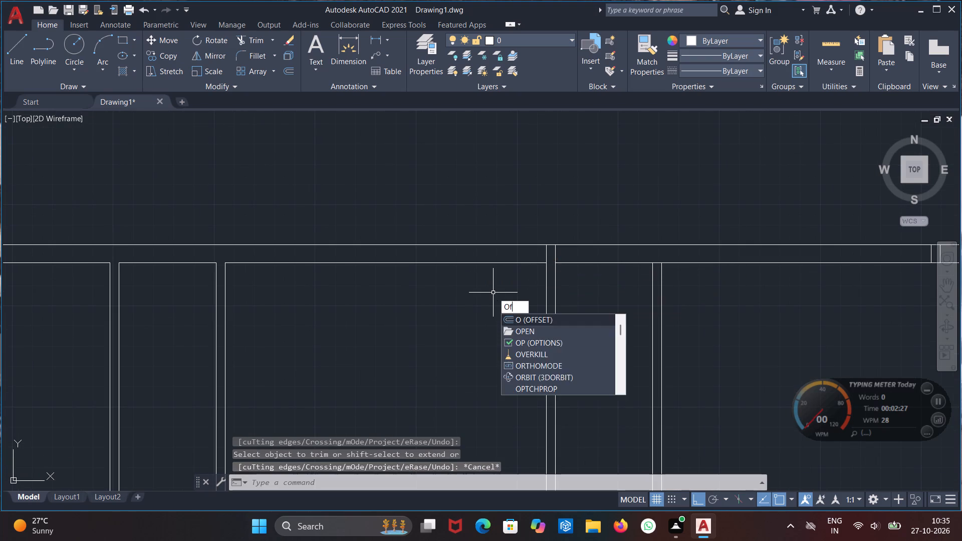
key(Return)
key(Return)
click(484, 263)
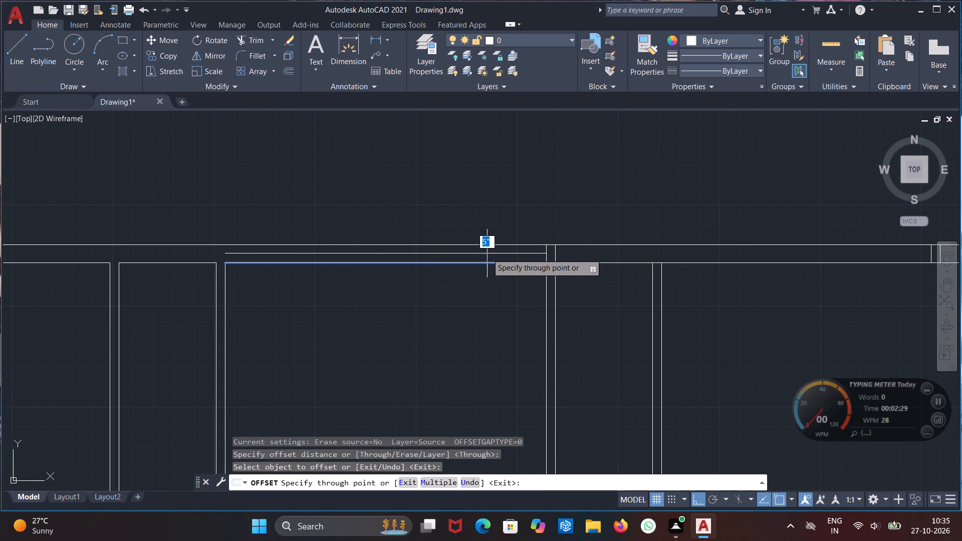
key(4)
text(.5)
key(shift+quotedbl)
key(Return)
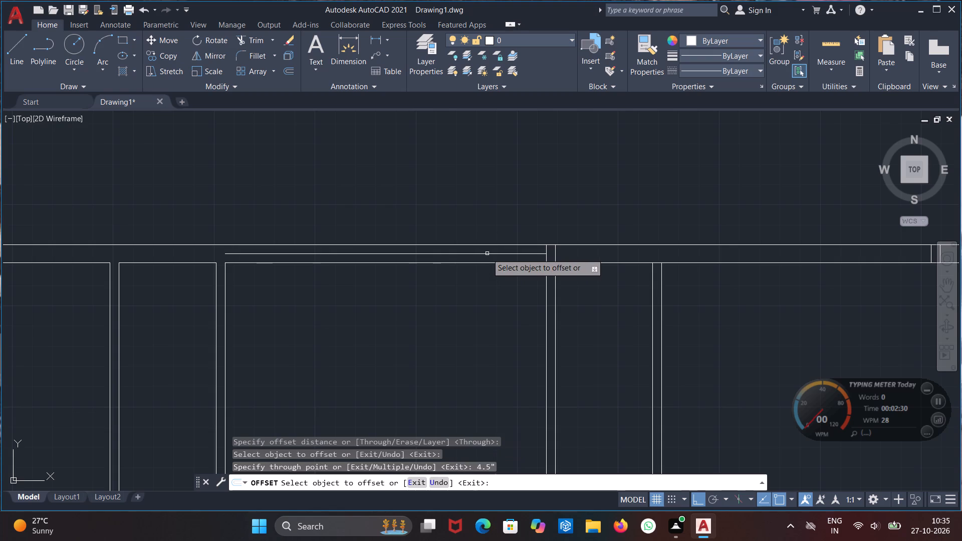
key(Escape)
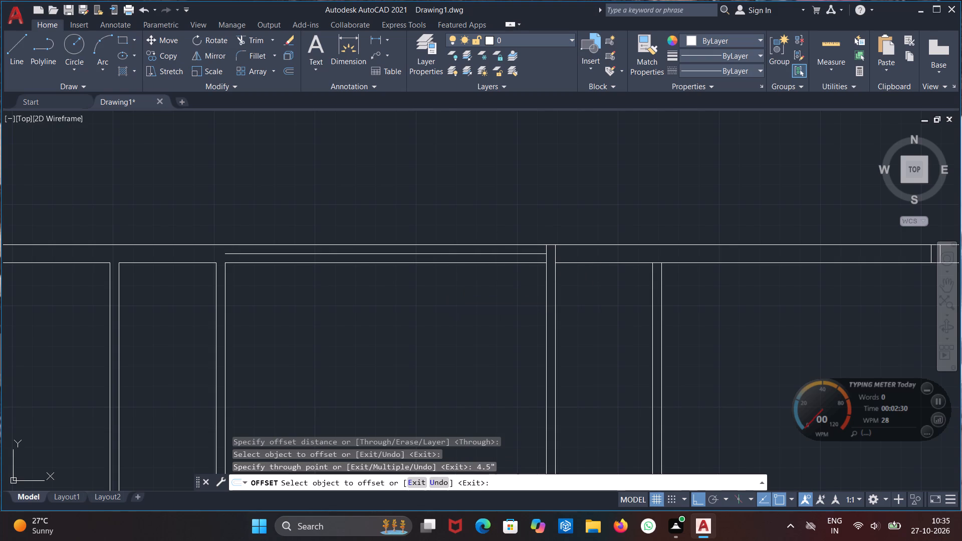
key(r)
key(Escape)
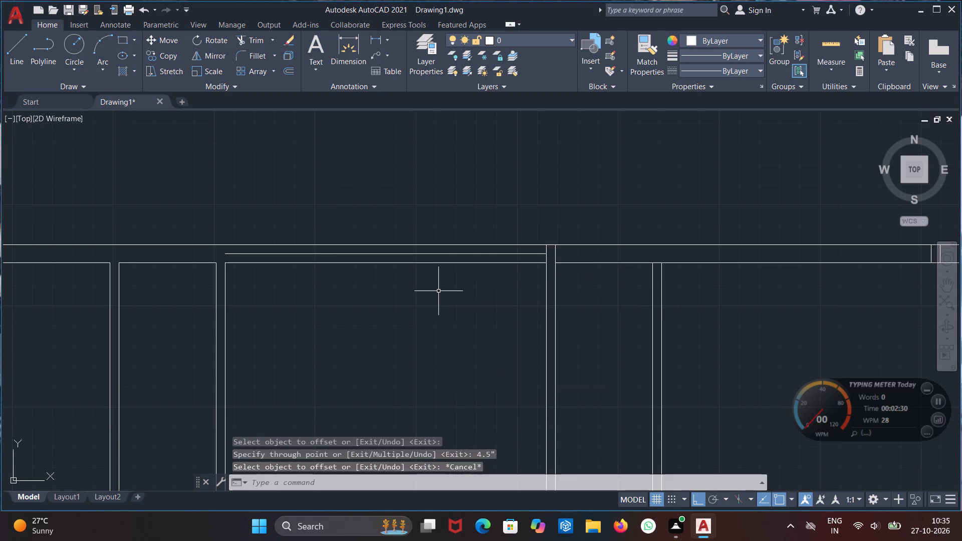
Extend the upper middle room's left wall line up to the top wall's outer line.
text(ex)
key(Return)
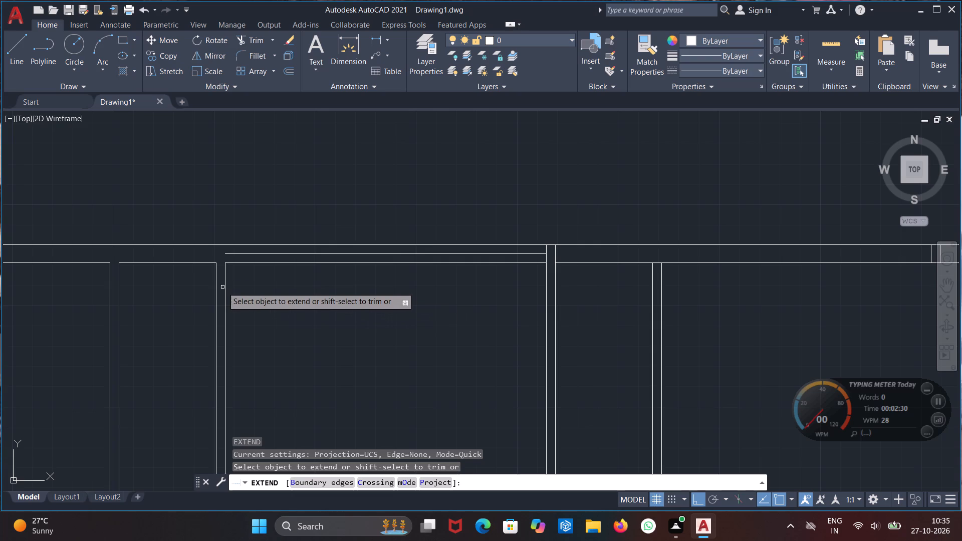
click(226, 274)
click(225, 261)
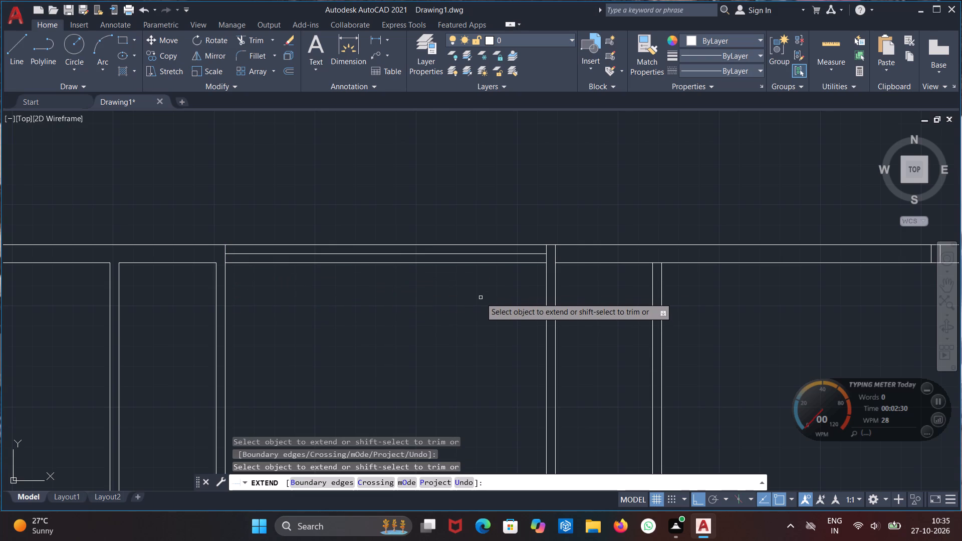
key(Escape)
Trim away the upper middle room's former inner top line and the side-wall line ends protruding into the top wall.
key(t)
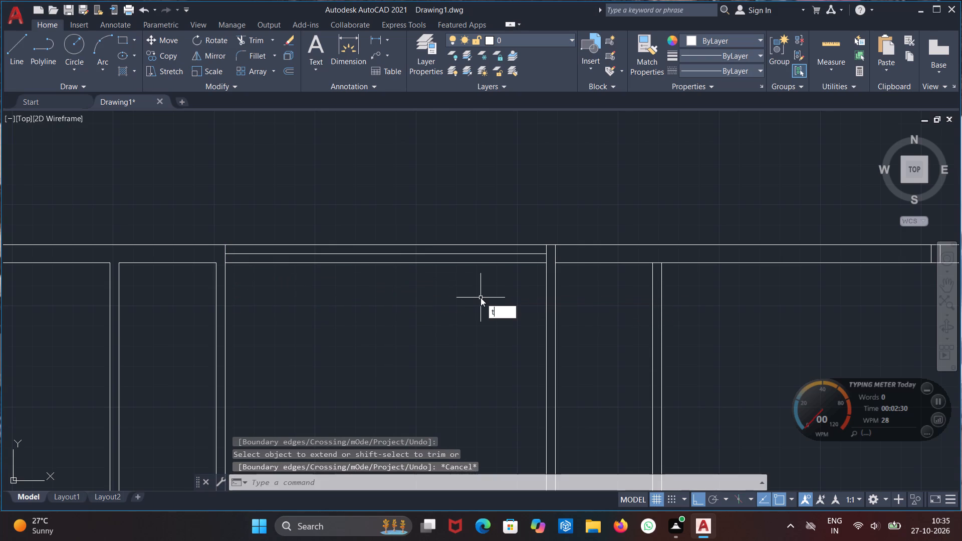
key(r)
key(Return)
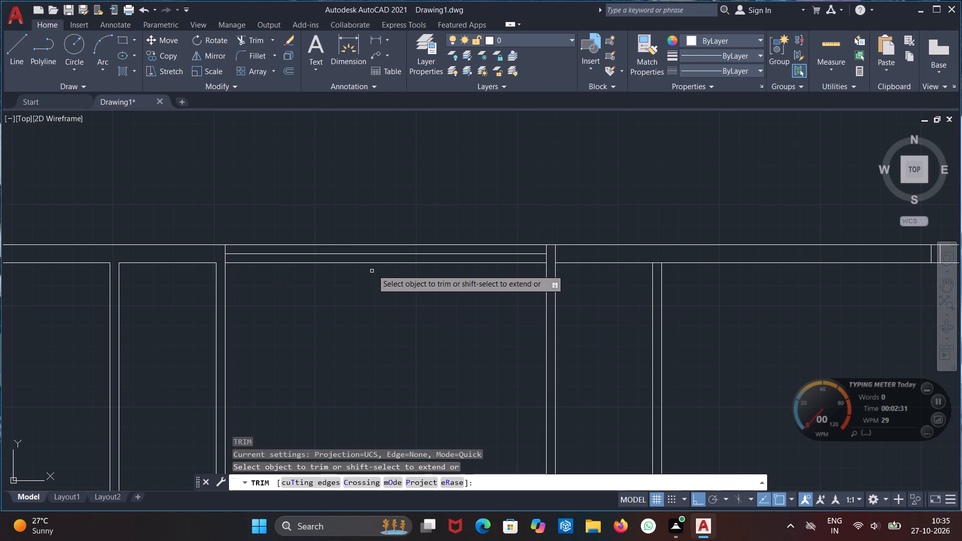
click(381, 263)
scroll(468, 293, down, 2)
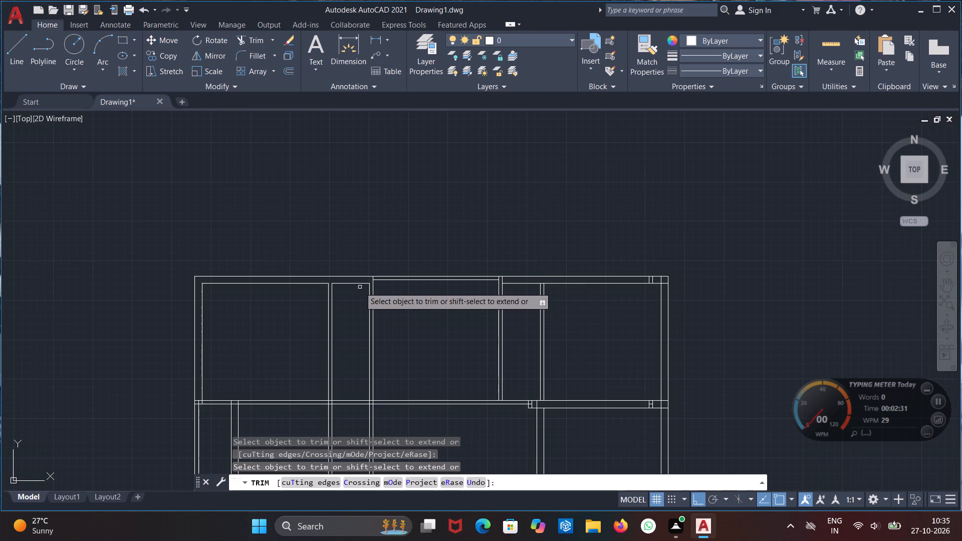
scroll(364, 281, up, 2)
click(382, 273)
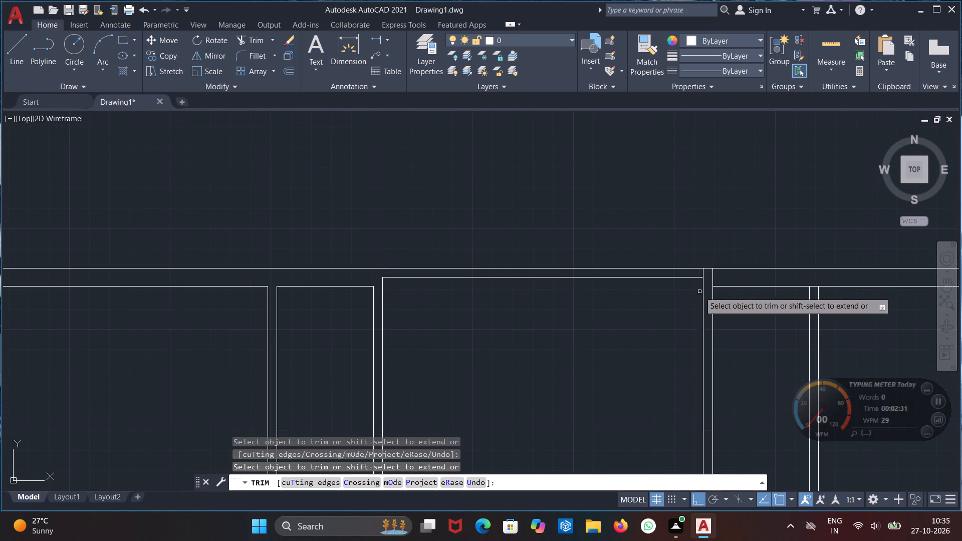
click(702, 275)
scroll(632, 340, down, 3)
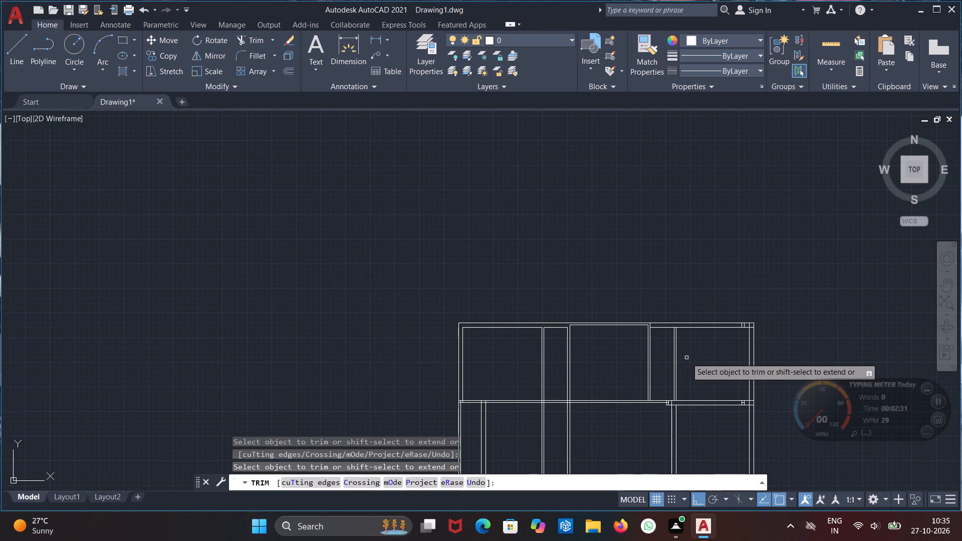
middle_drag(674, 353, 521, 347)
scroll(506, 318, up, 2)
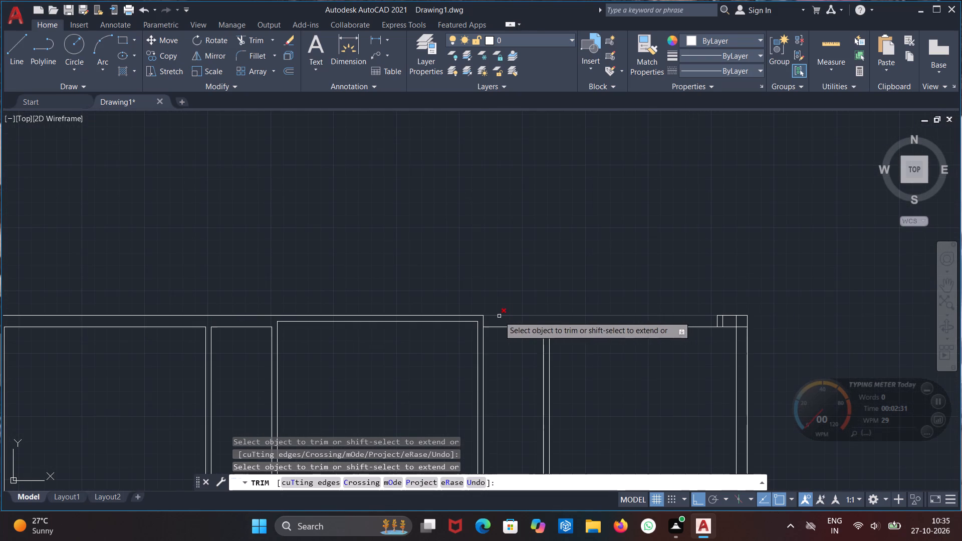
click(484, 323)
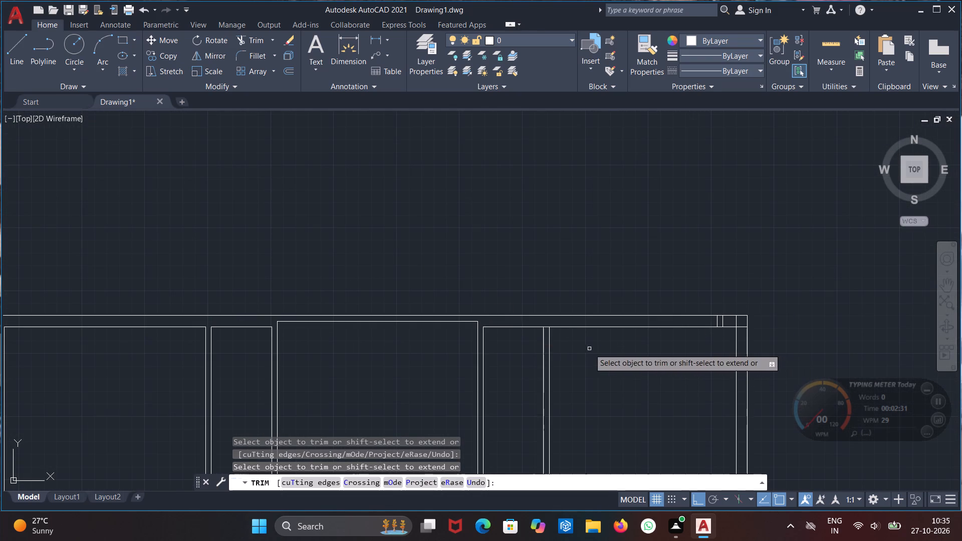
Trim the top wall's inner line between the two lines of the upper-right room's left partition.
scroll(575, 340, up, 2)
click(504, 310)
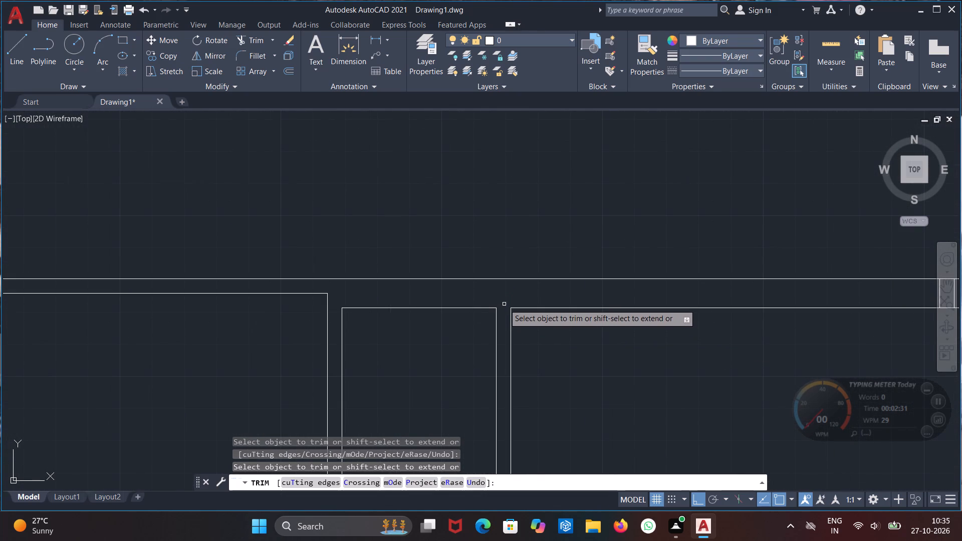
Trim away the short cross lines in the top wall's right end and the overlapping inner lines at its corner.
scroll(580, 338, down, 2)
scroll(737, 324, up, 2)
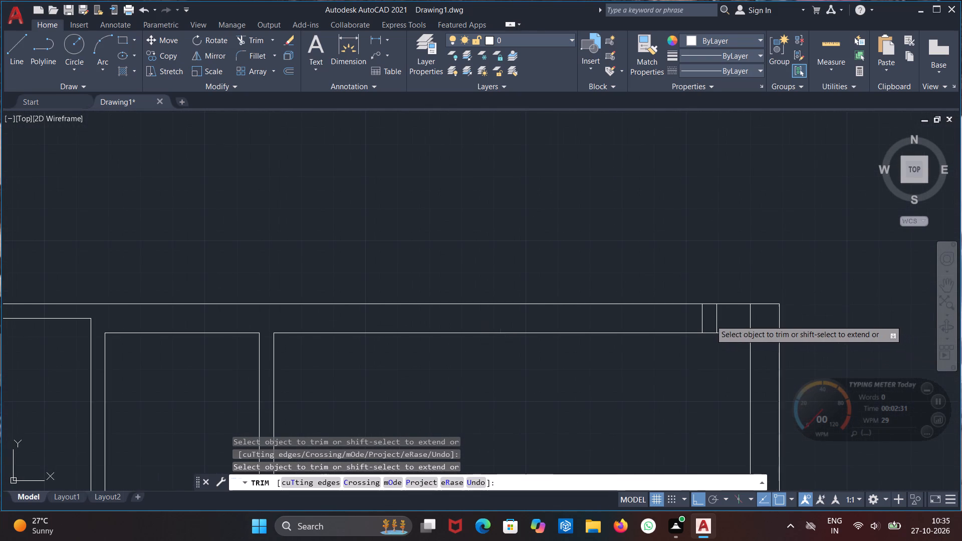
click(710, 320)
double_click(727, 319)
click(664, 319)
drag(775, 347, 776, 342)
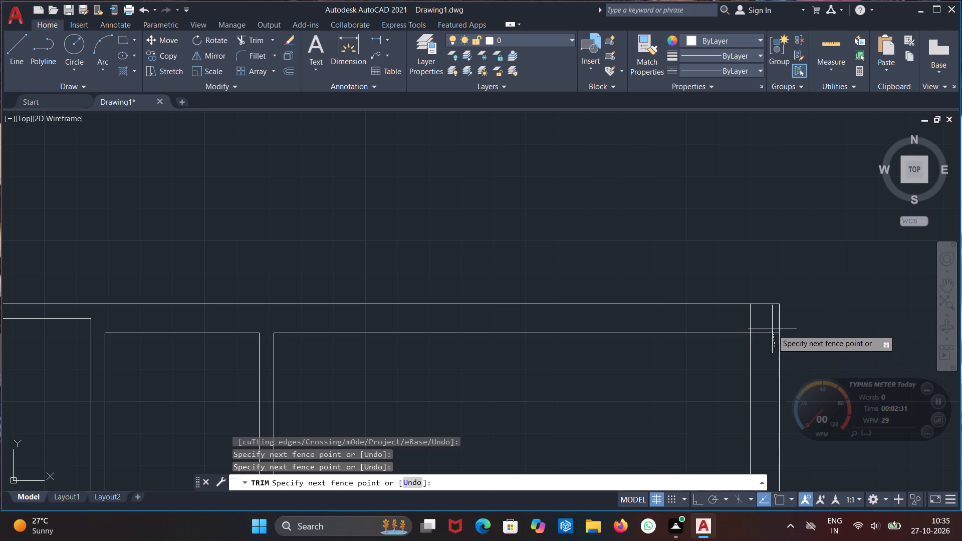
click(747, 316)
Offset the inner top line of the narrow room right of the upper-left room 8'6" downward.
scroll(754, 340, down, 3)
scroll(683, 361, down, 1)
middle_drag(691, 374, 709, 345)
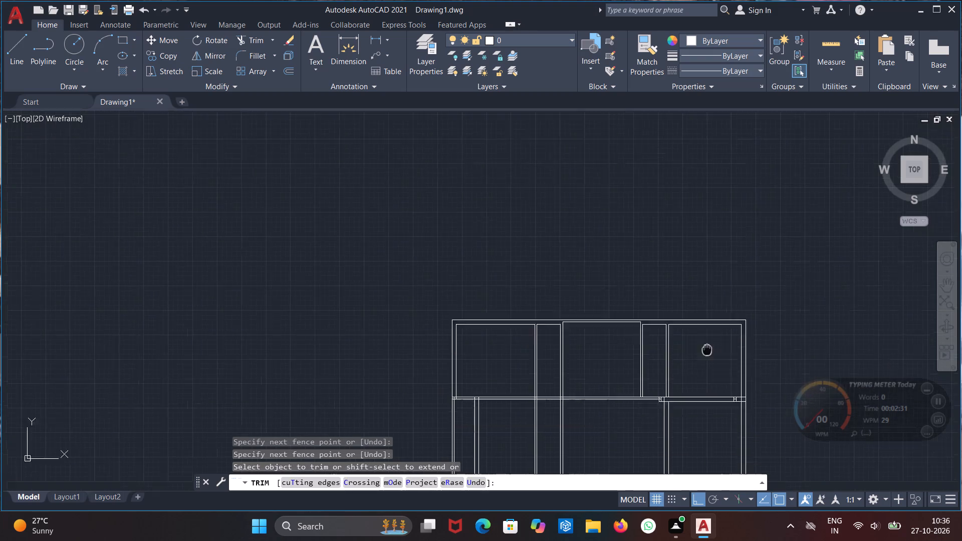
middle_drag(709, 345, 718, 286)
middle_click(719, 285)
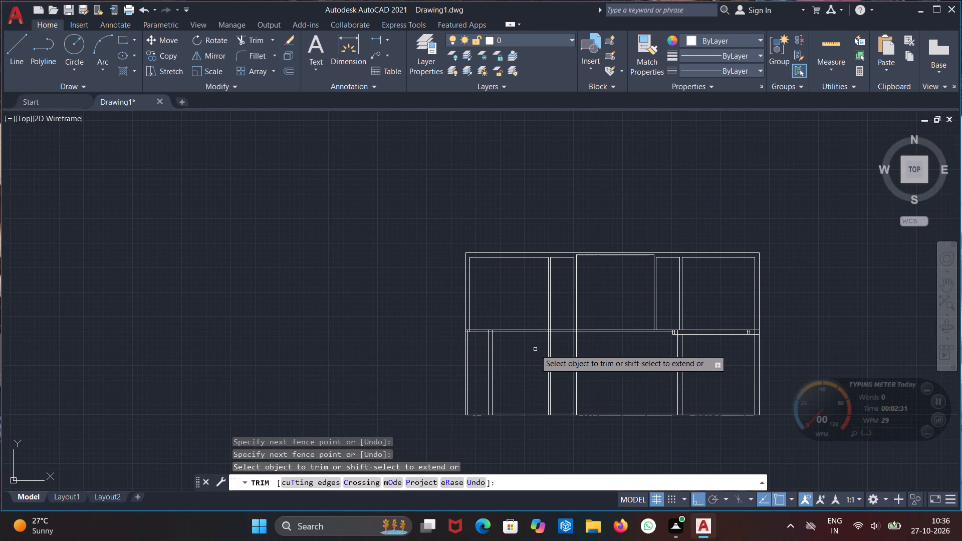
middle_drag(533, 350, 505, 386)
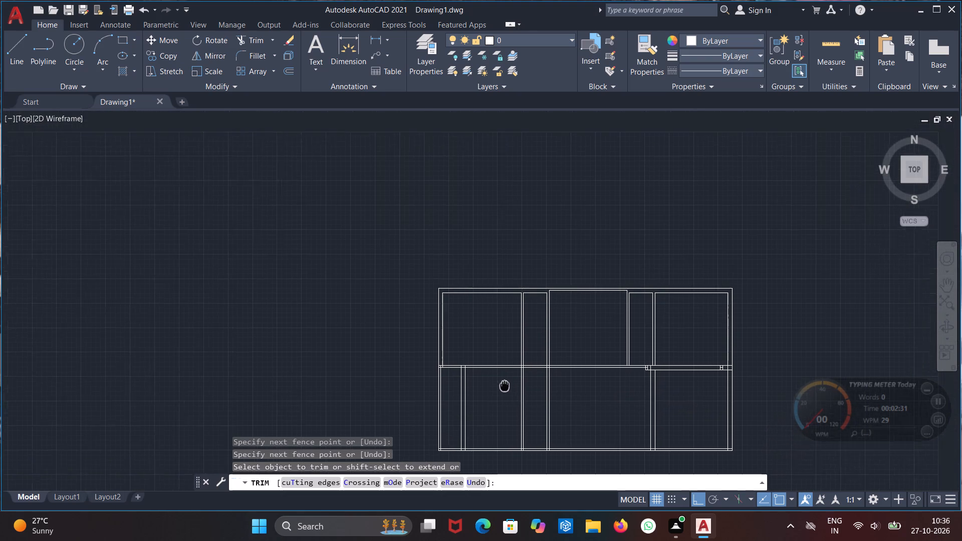
middle_drag(505, 386, 496, 352)
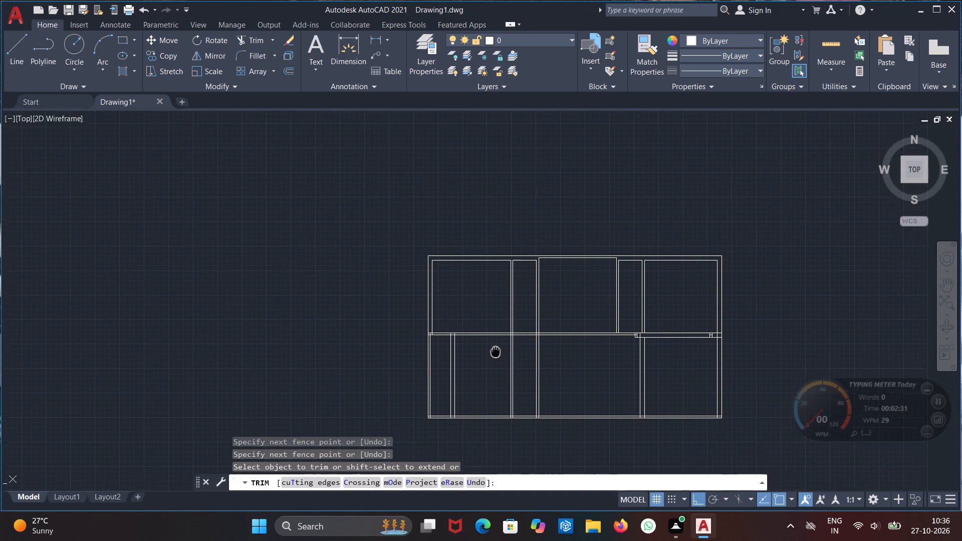
middle_drag(496, 352, 483, 357)
scroll(504, 322, up, 2)
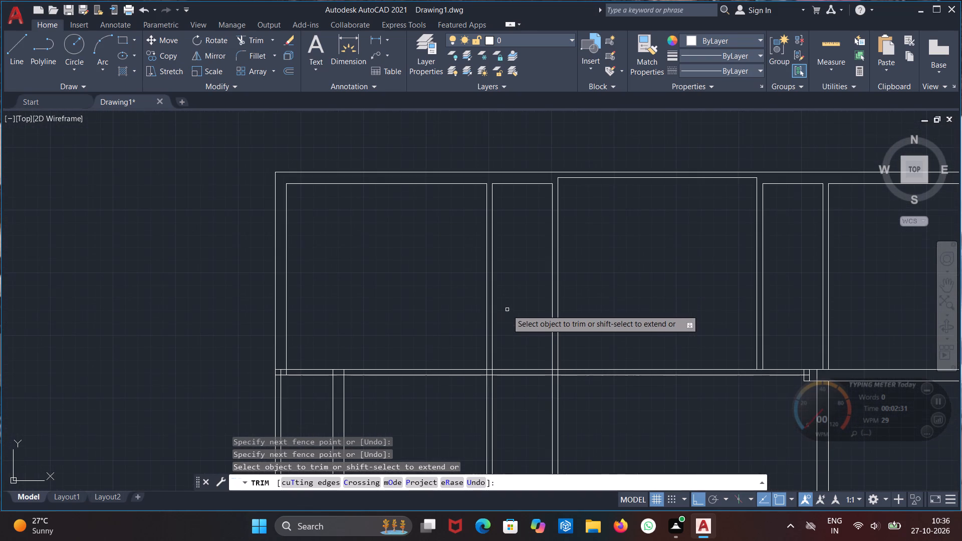
key(Escape)
text(of)
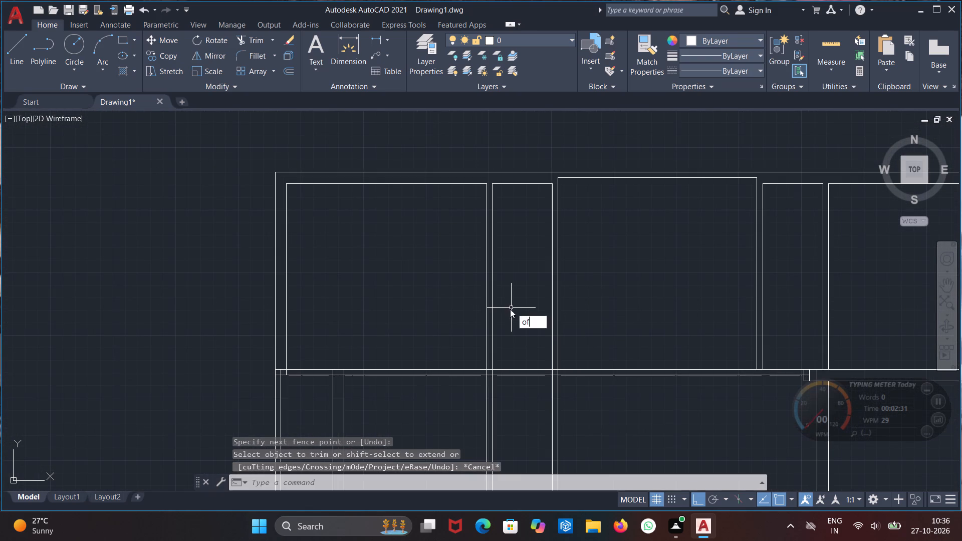
key(Return)
key(Return)
drag(522, 184, 524, 194)
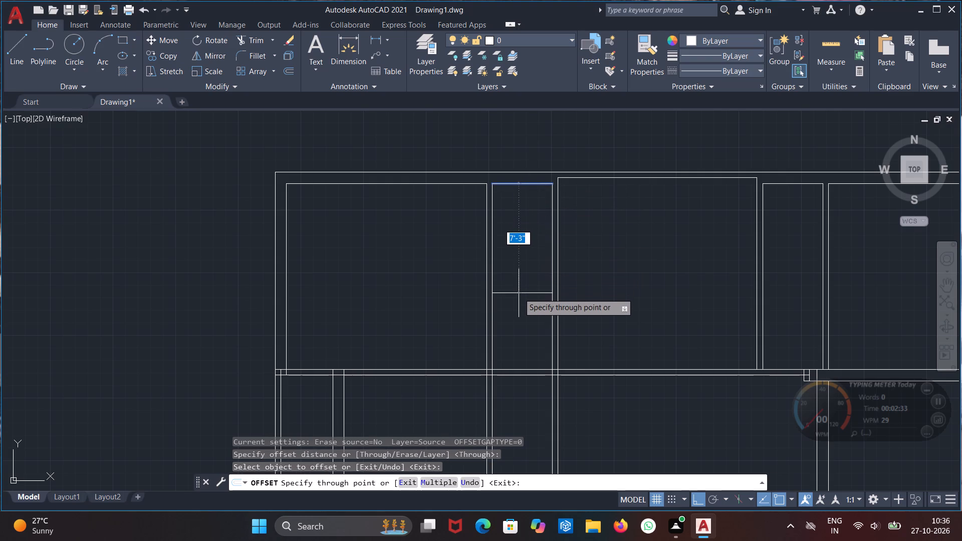
text(8'6")
key(Return)
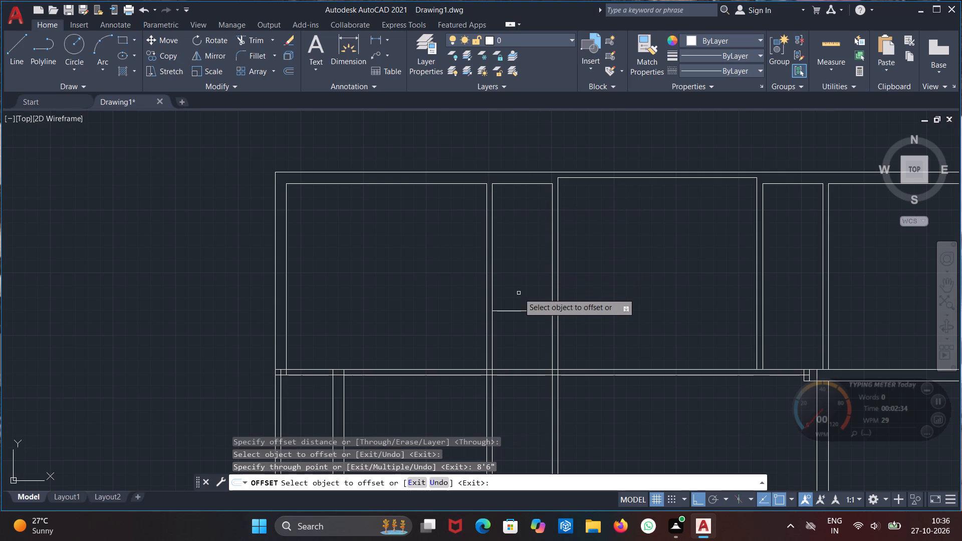
Offset the narrow room's new cross line 4.5" downward to form the partition wall thickness.
scroll(518, 338, up, 1)
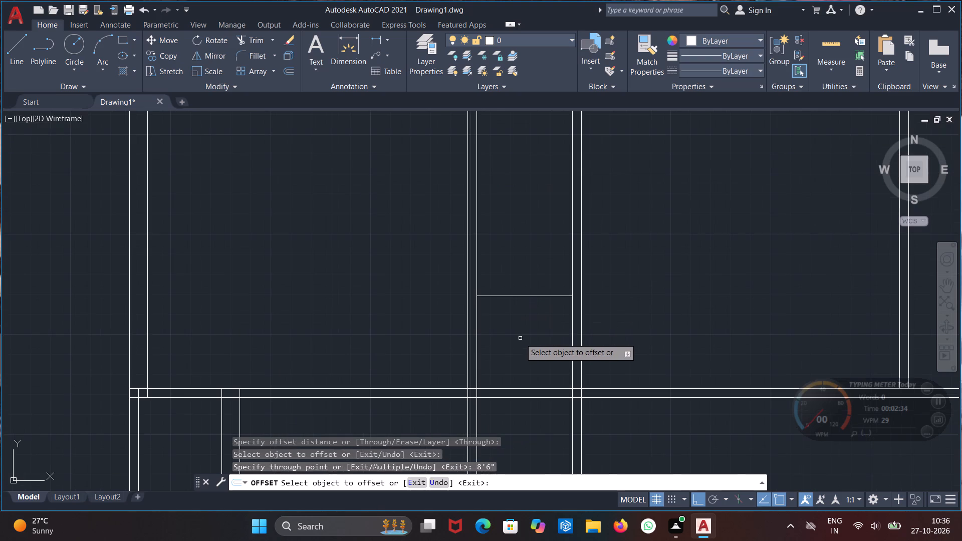
click(528, 296)
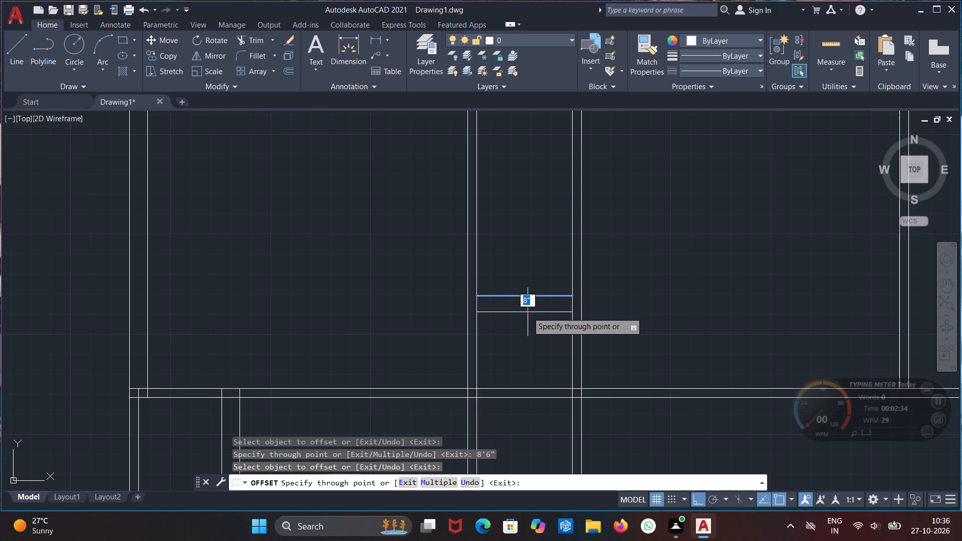
key(4)
text(.5")
key(Return)
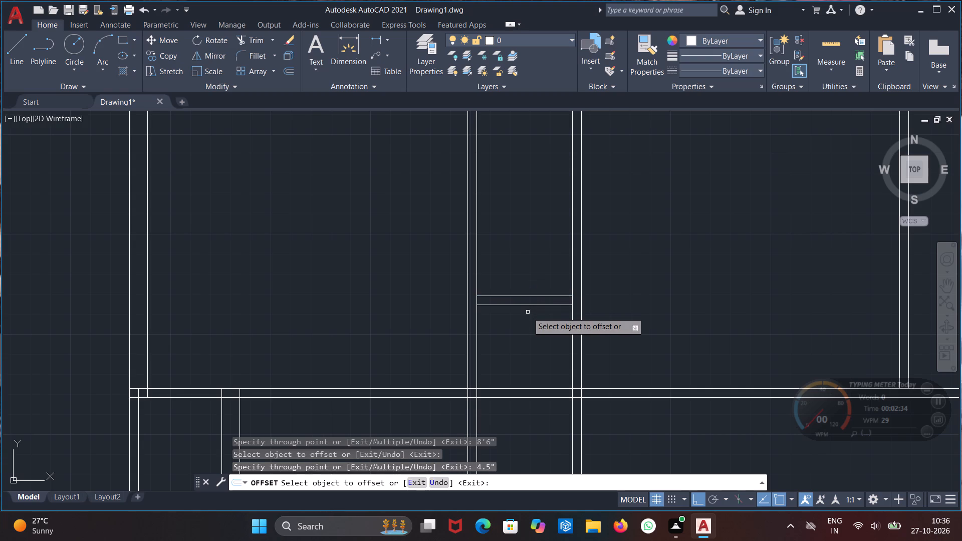
key(Escape)
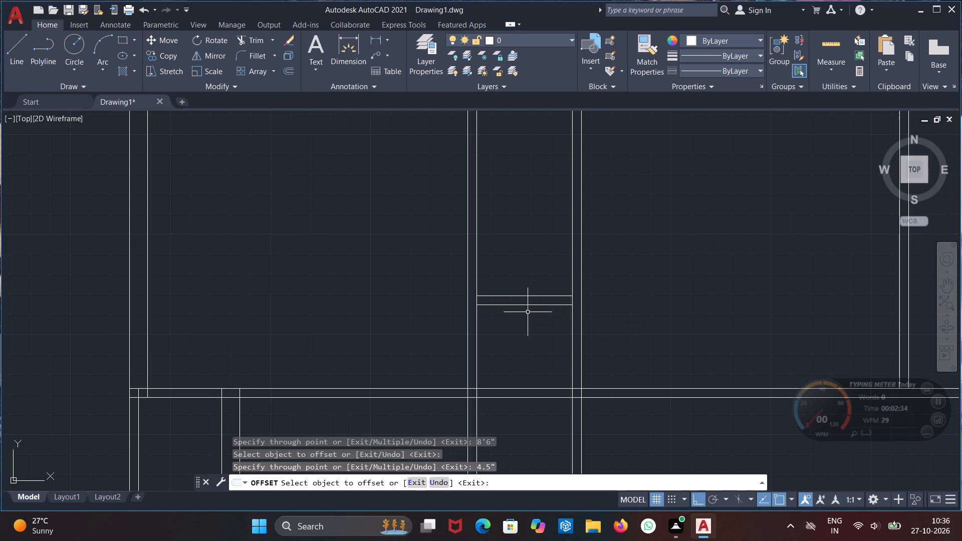
Extend both ends of the two cross-partition lines to the far lines of the adjoining side walls.
key(e)
key(x)
key(Return)
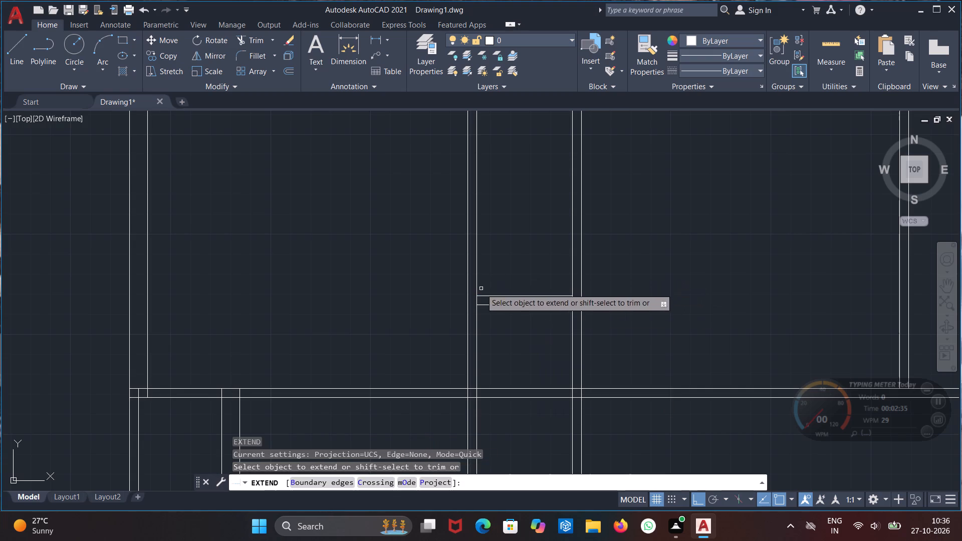
click(485, 297)
click(480, 305)
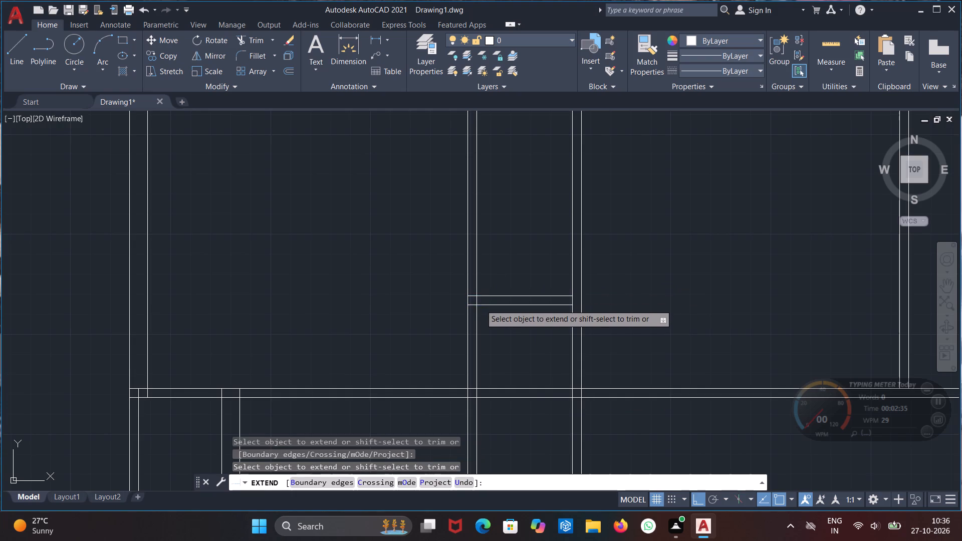
click(564, 307)
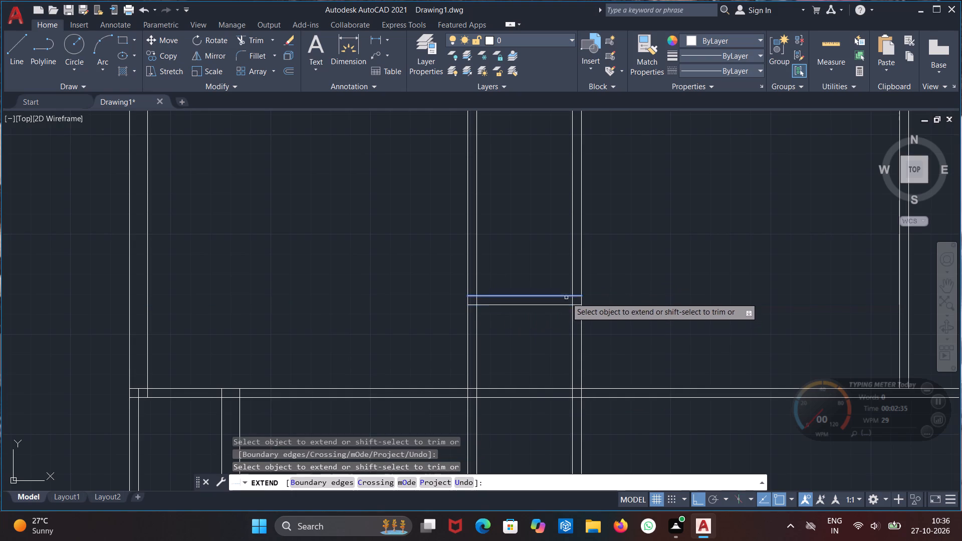
click(568, 295)
key(Escape)
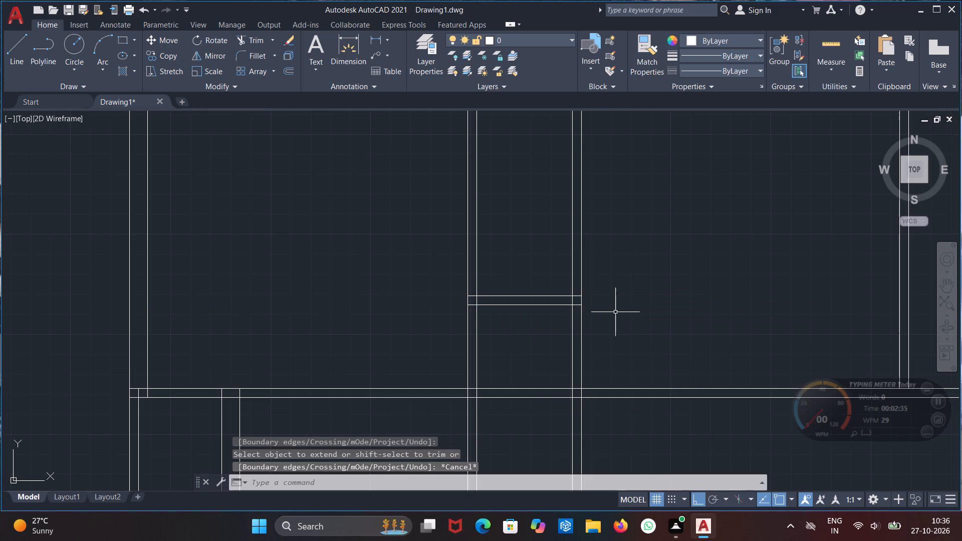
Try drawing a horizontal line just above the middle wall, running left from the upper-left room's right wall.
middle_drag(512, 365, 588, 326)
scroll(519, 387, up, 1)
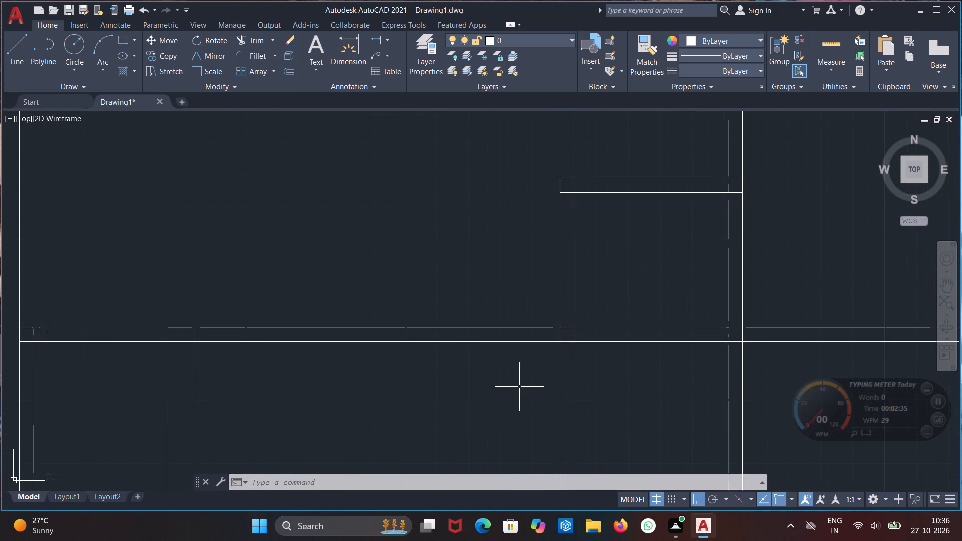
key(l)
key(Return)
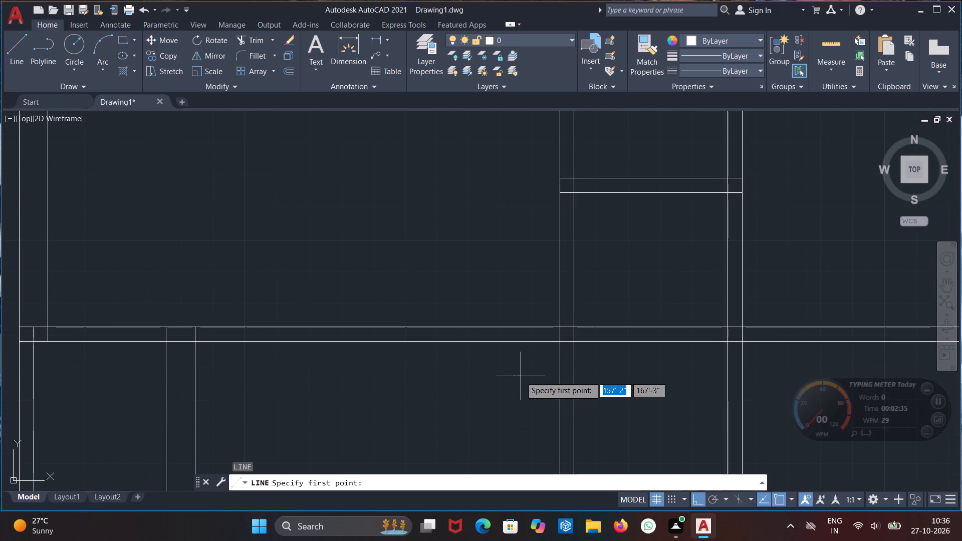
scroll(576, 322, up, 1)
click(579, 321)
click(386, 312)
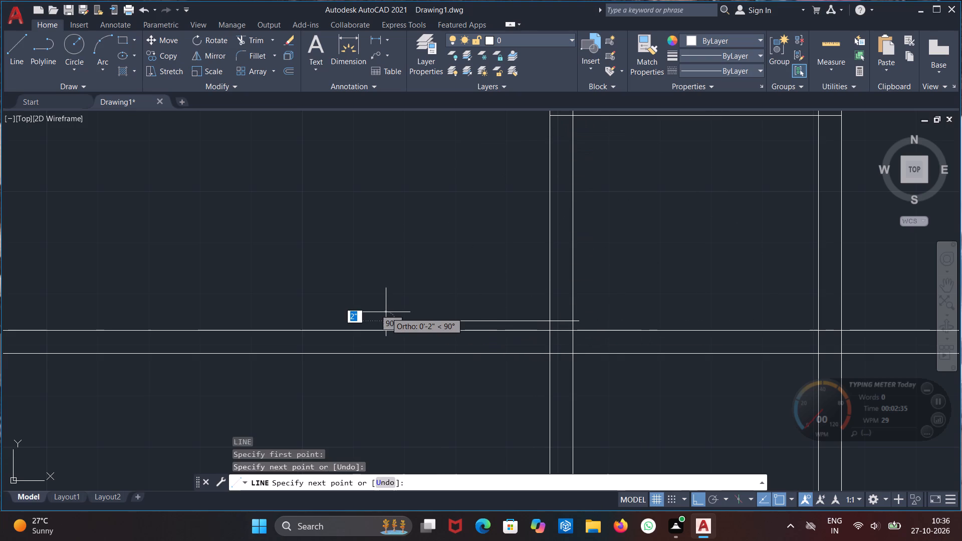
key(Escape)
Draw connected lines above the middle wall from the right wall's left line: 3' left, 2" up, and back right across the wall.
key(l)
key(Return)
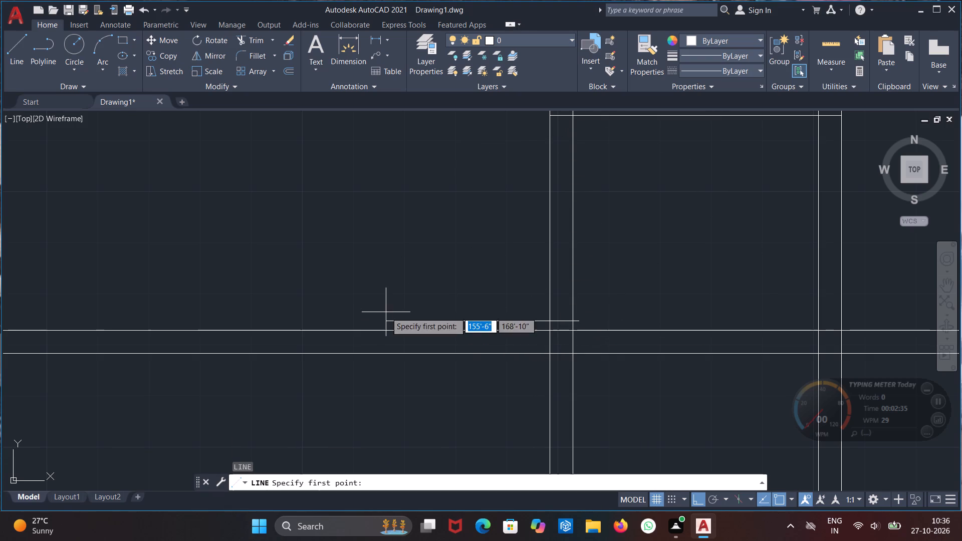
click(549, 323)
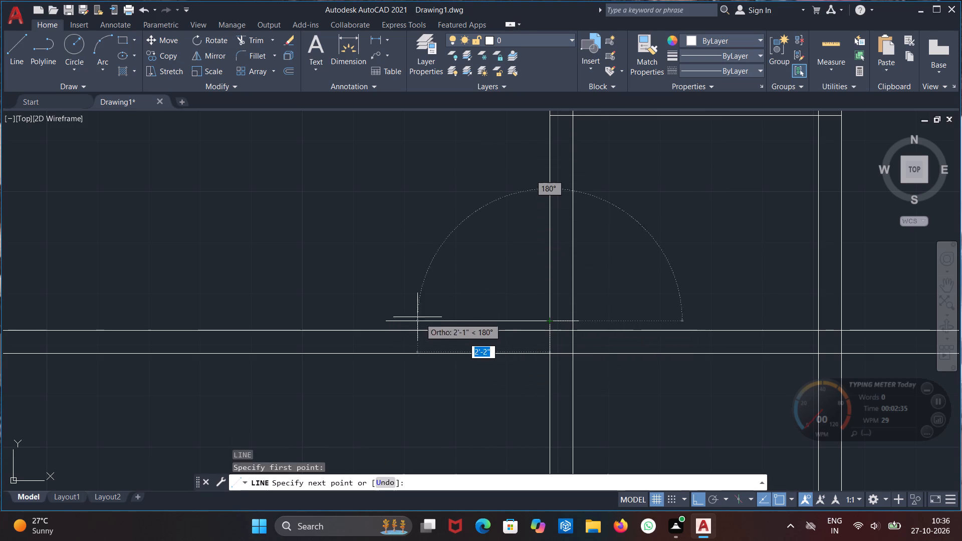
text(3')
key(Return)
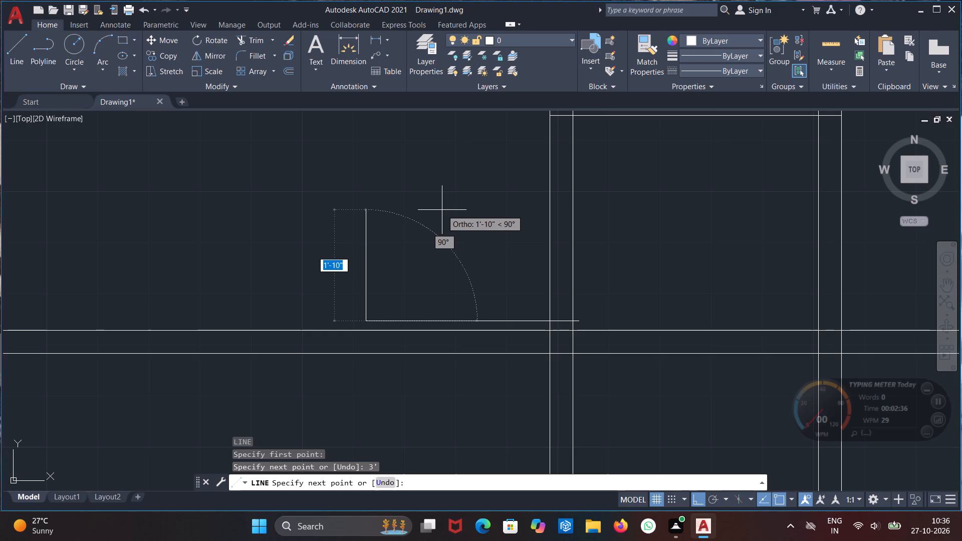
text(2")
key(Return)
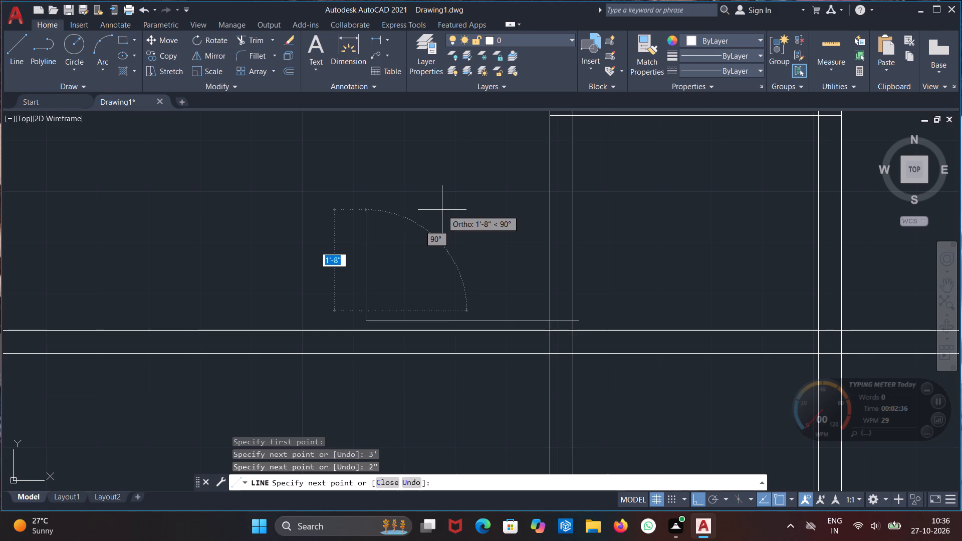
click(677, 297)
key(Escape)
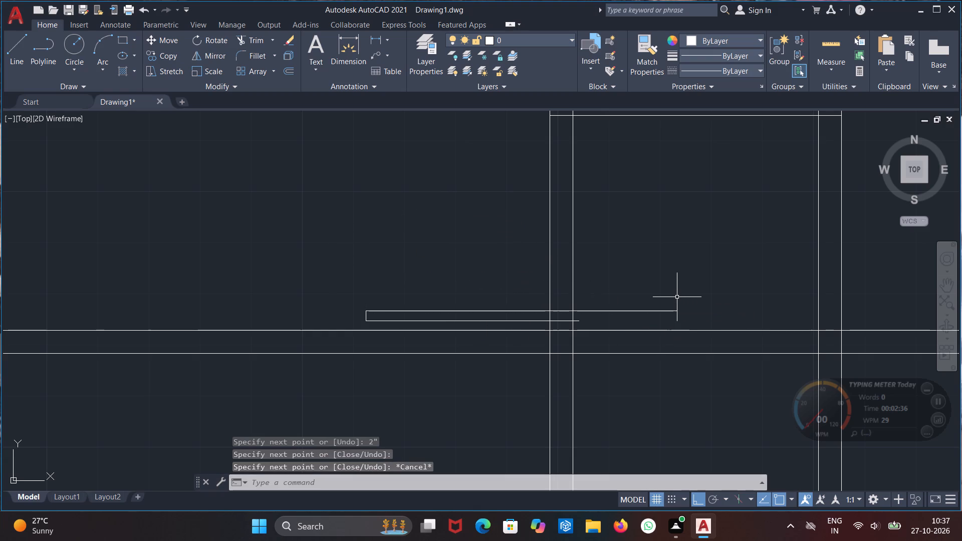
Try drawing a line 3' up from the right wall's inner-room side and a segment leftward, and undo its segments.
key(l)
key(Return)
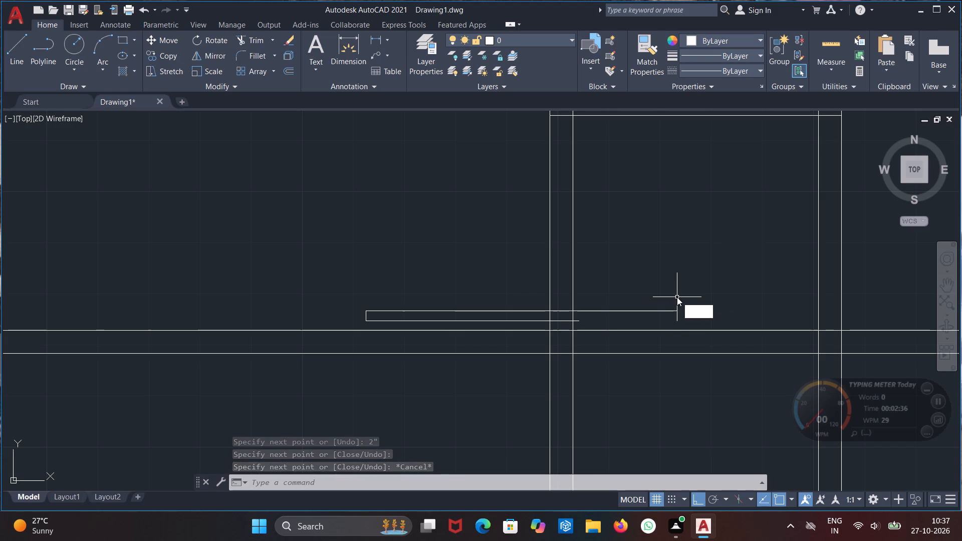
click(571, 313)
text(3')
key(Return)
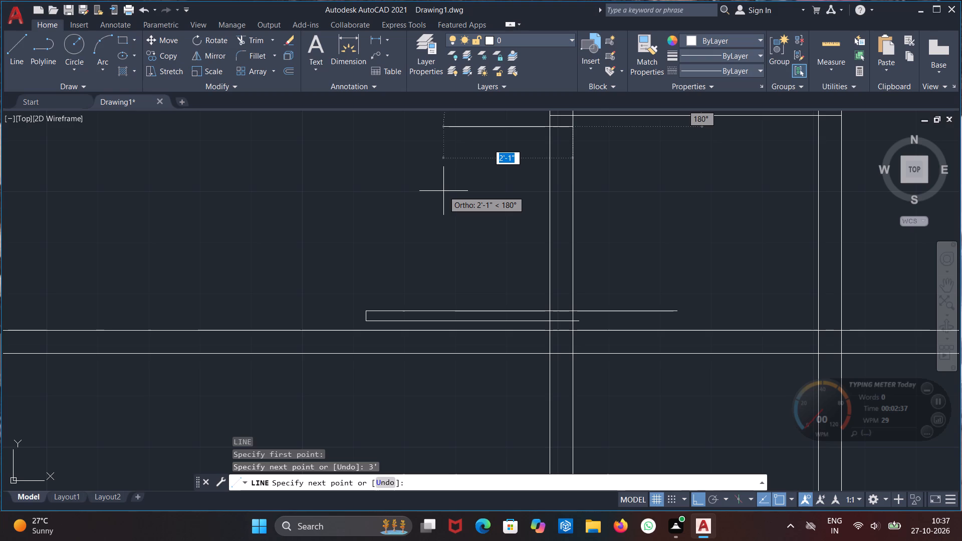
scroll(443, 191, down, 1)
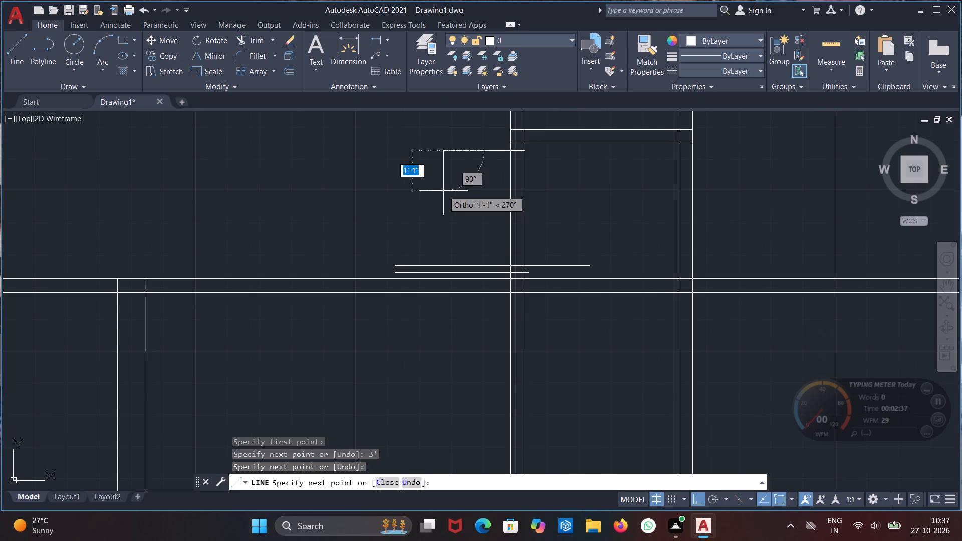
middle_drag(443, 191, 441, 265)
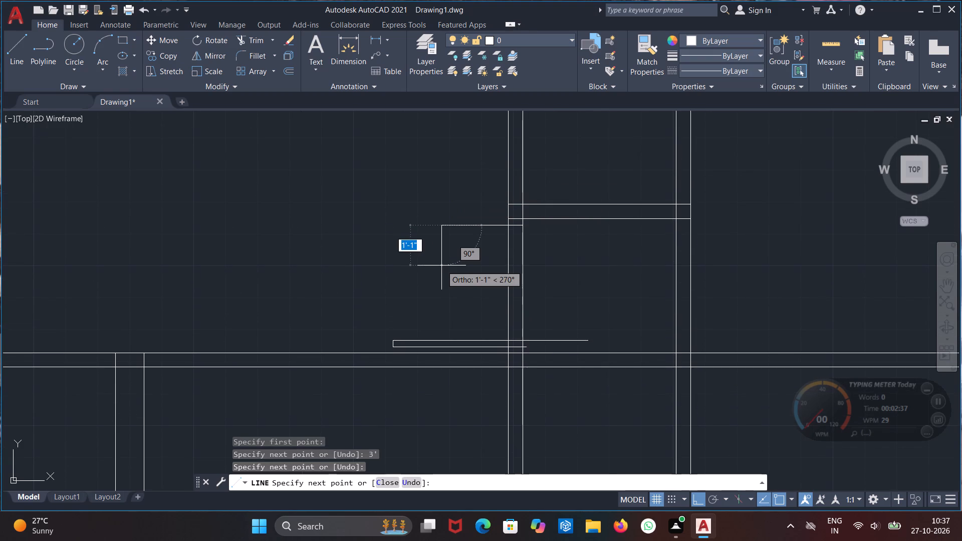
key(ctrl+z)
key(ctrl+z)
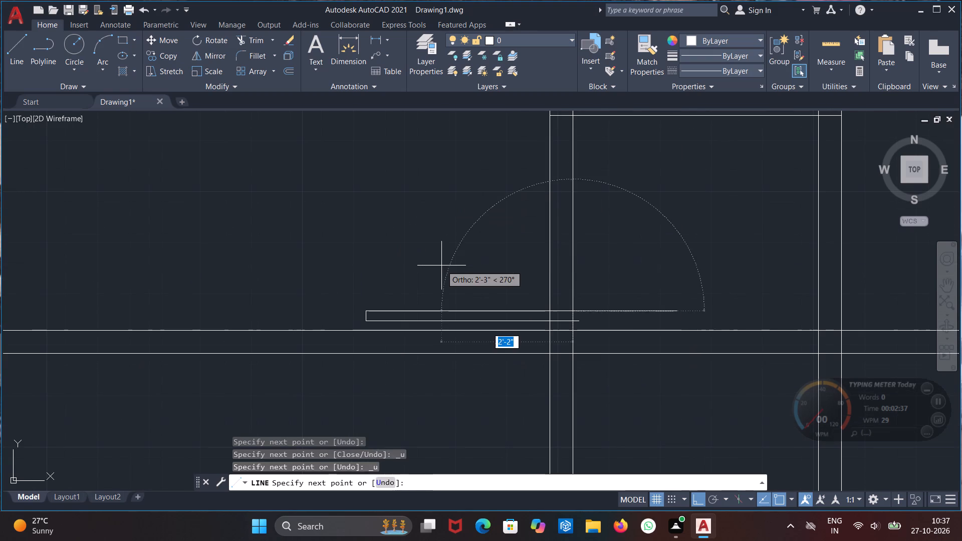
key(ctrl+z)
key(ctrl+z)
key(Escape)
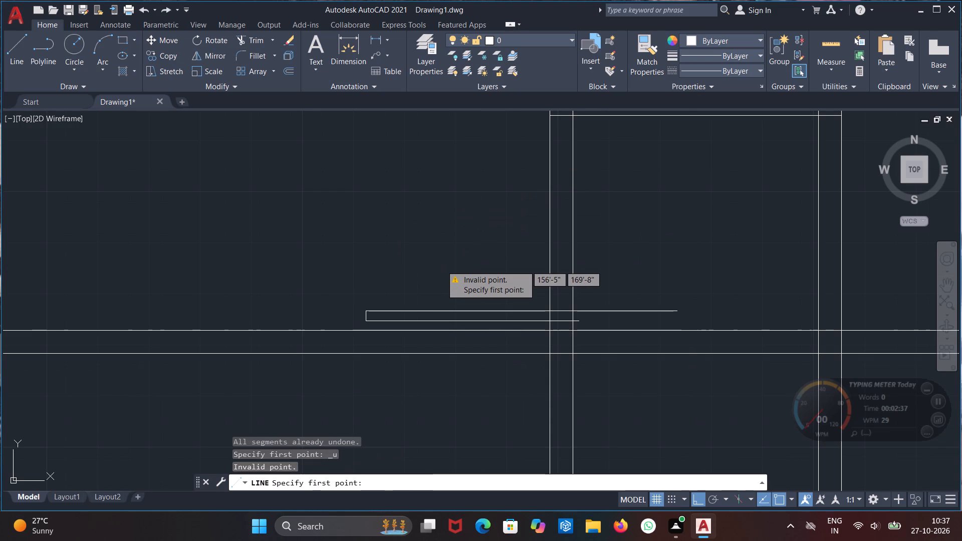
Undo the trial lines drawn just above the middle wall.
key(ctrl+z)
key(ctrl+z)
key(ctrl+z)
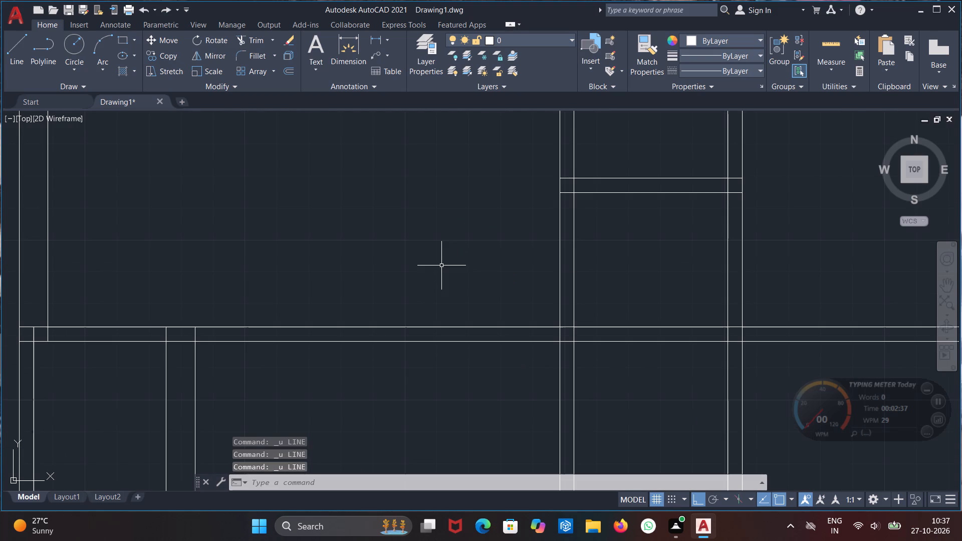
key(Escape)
Draw connected door-leaf lines from the upper-left room's right wall at the middle wall: 3' left, 2" up, and back right across the wall.
key(l)
key(Return)
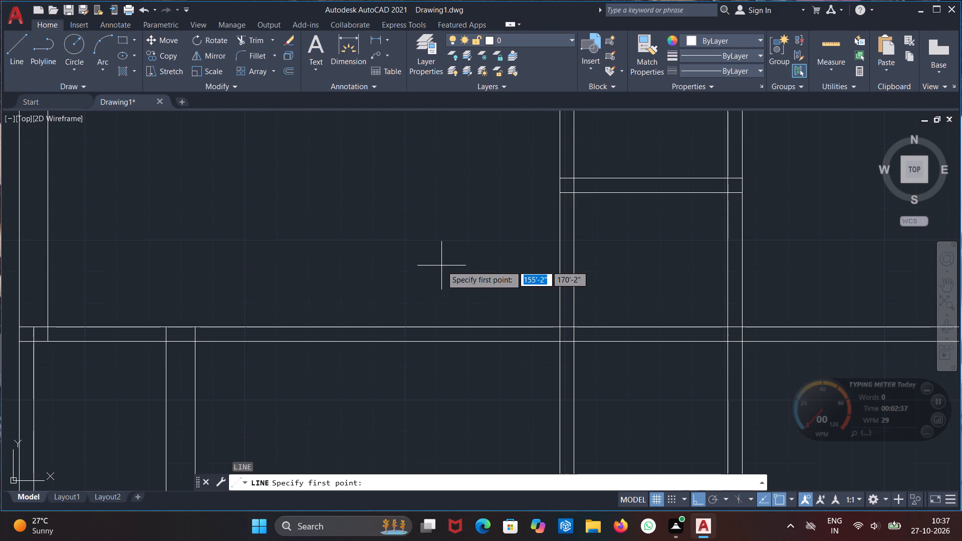
scroll(448, 357, up, 1)
middle_drag(449, 357, 480, 375)
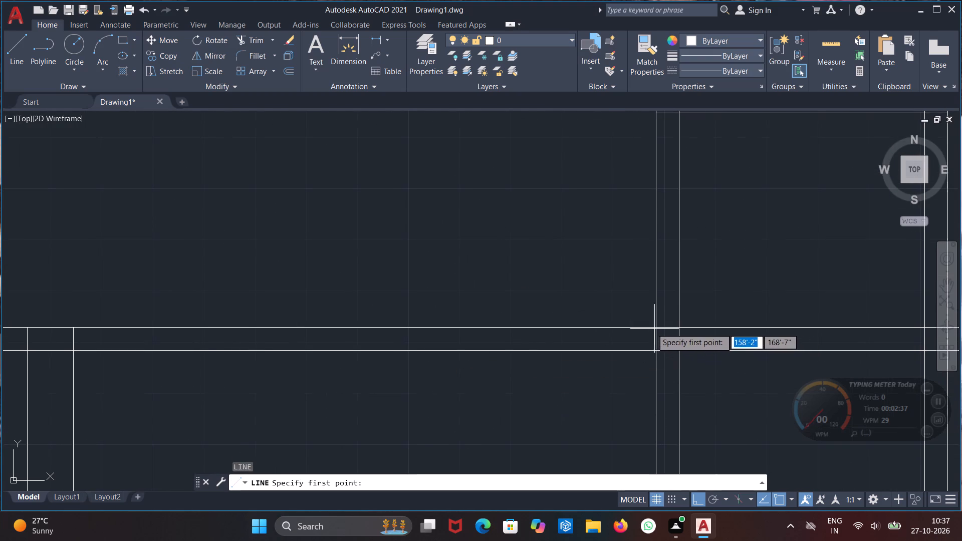
click(660, 330)
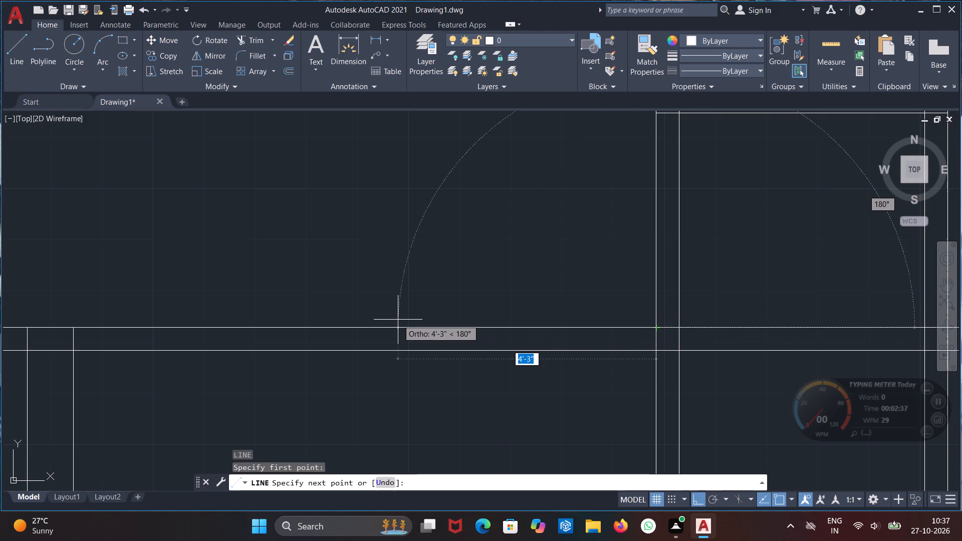
text(3')
key(Return)
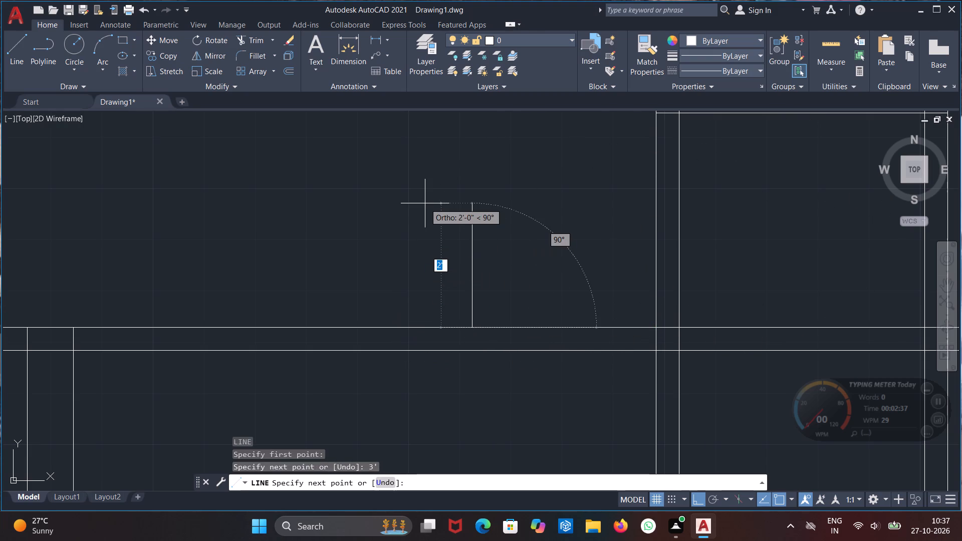
text(2")
key(Return)
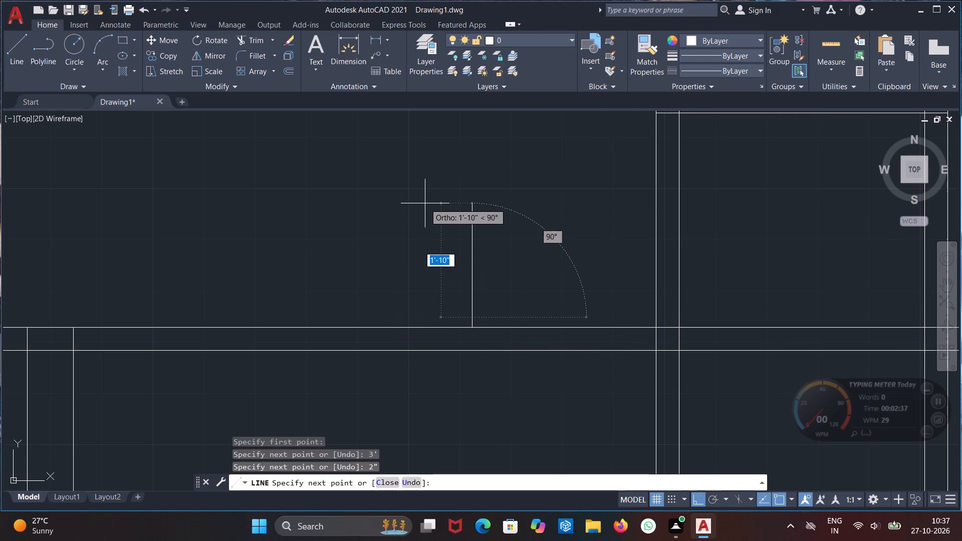
click(697, 296)
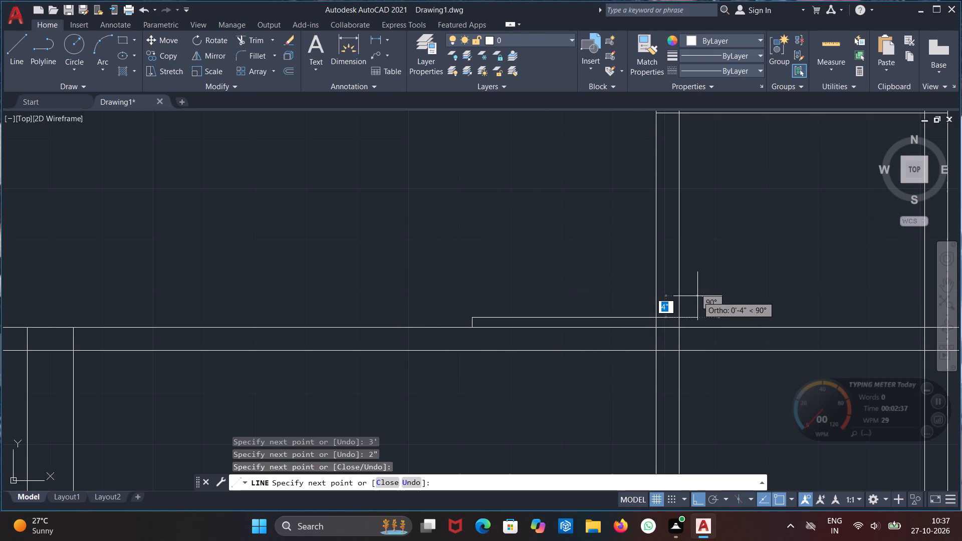
key(Escape)
Draw a line 3' up the wall's right line from its crossing with the leaf line, plus a segment about 2' left across the wall.
key(l)
key(Return)
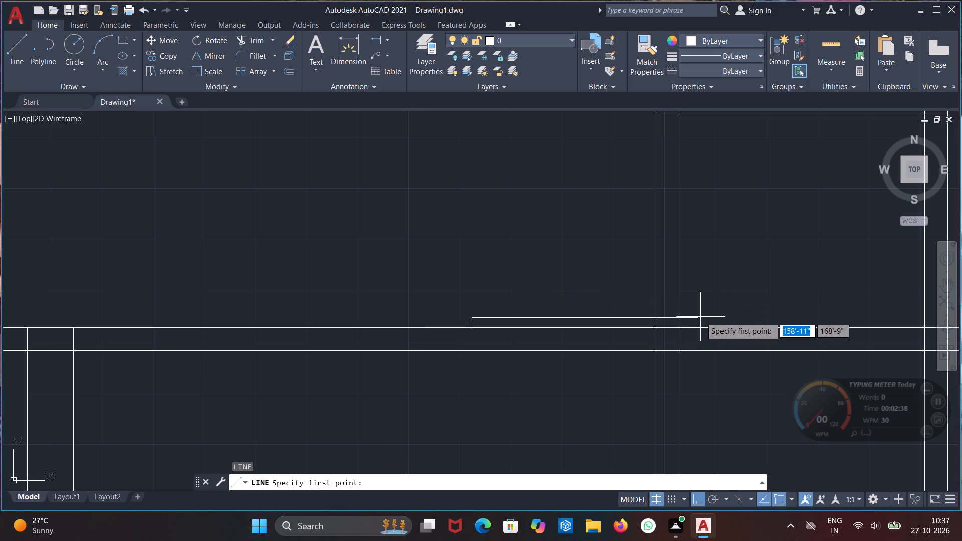
drag(677, 316, 680, 295)
text(3')
key(Return)
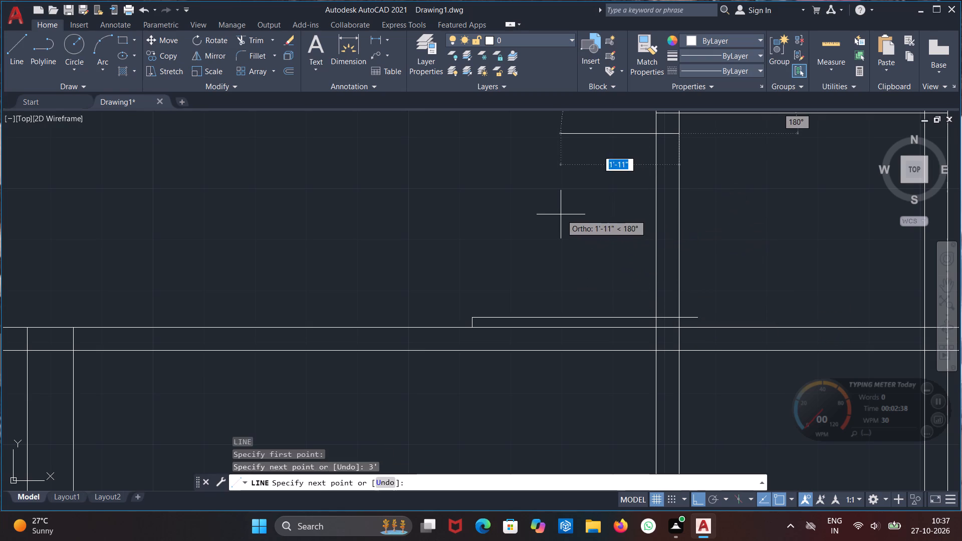
click(558, 214)
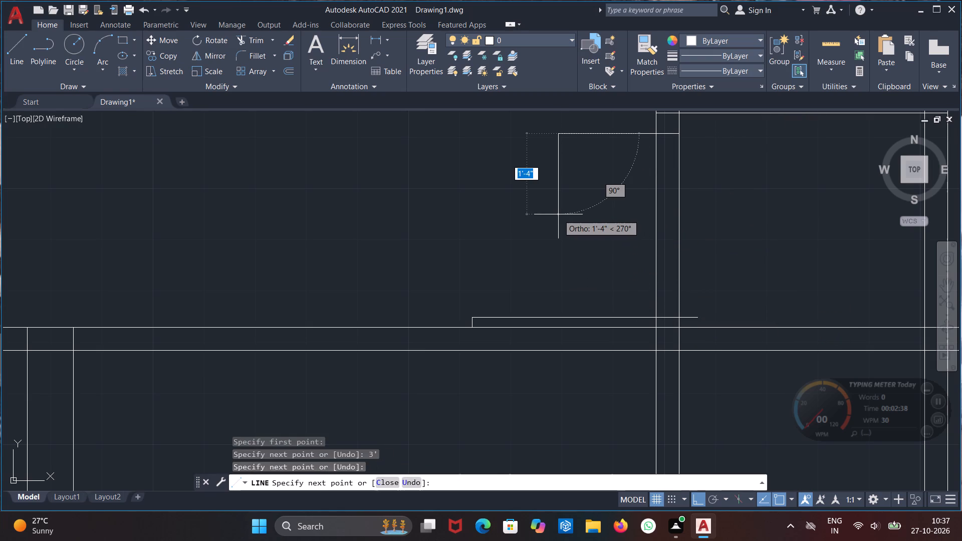
key(Escape)
Trim the upper segment's part inside the upper-left room and the leaf line's overhang beyond the wall's right line.
text(tr)
key(Return)
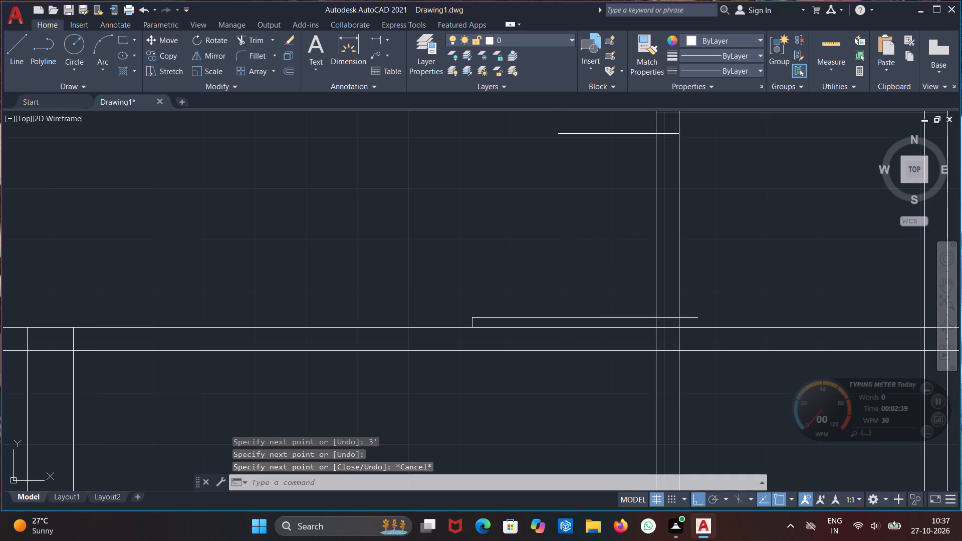
scroll(560, 215, down, 2)
middle_drag(568, 212, 459, 279)
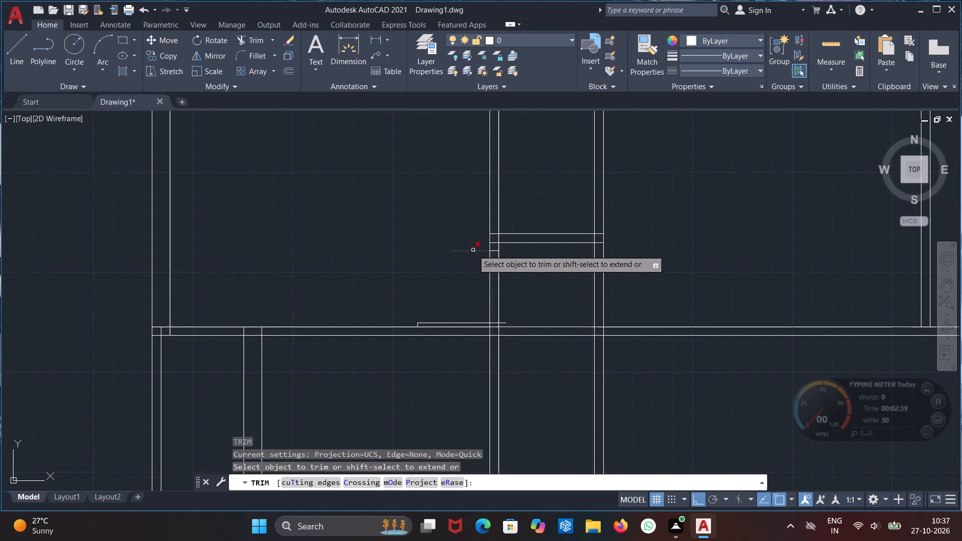
click(473, 250)
click(502, 323)
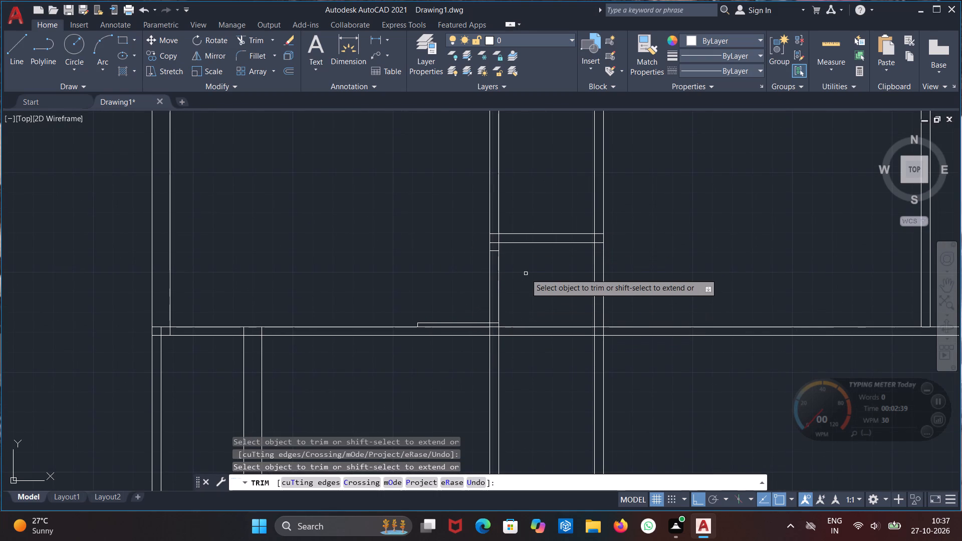
key(Escape)
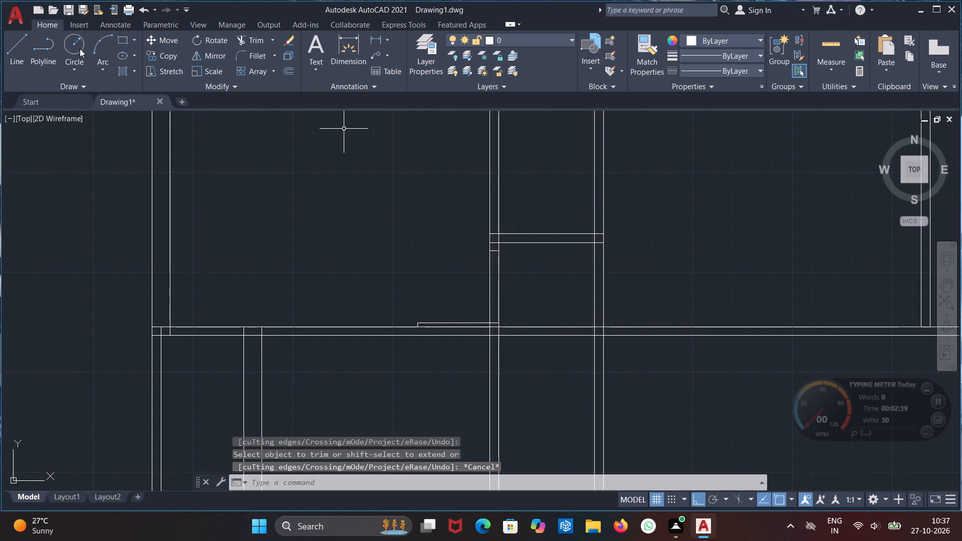
Draw a three-point door-swing arc from the short line at the wall's left line through the leaf's upper-left corner to the middle wall.
click(97, 68)
click(110, 87)
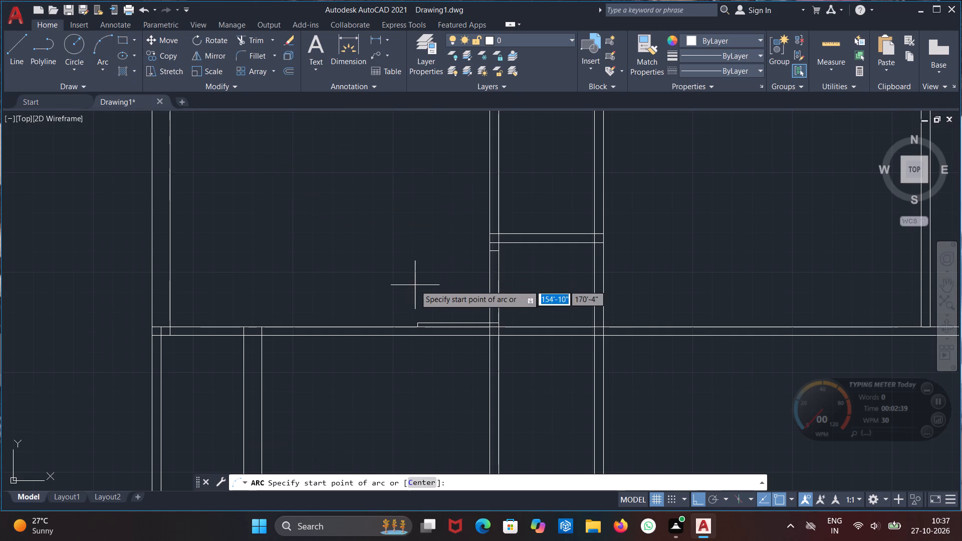
click(491, 250)
scroll(418, 316, up, 3)
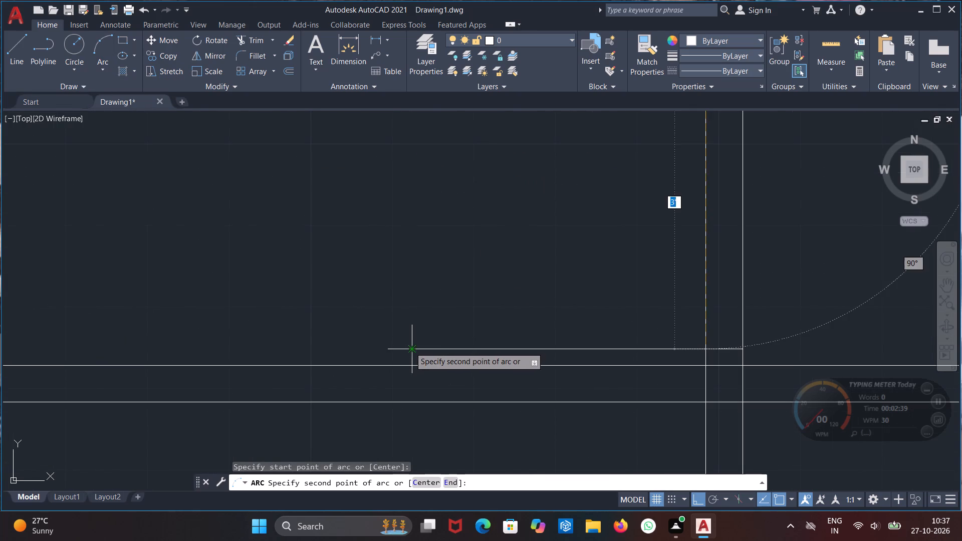
click(410, 347)
click(409, 366)
Insert the Bed - Queen block from DesignCenter at scale 10 in X, Y and Z, near the top wall of the upper-left room.
scroll(455, 274, down, 4)
scroll(510, 255, down, 2)
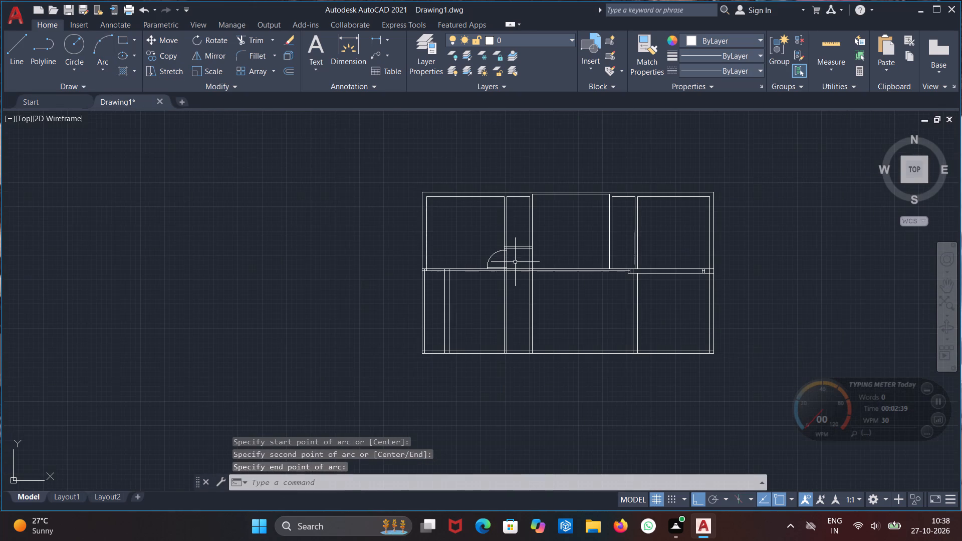
middle_drag(516, 262, 509, 324)
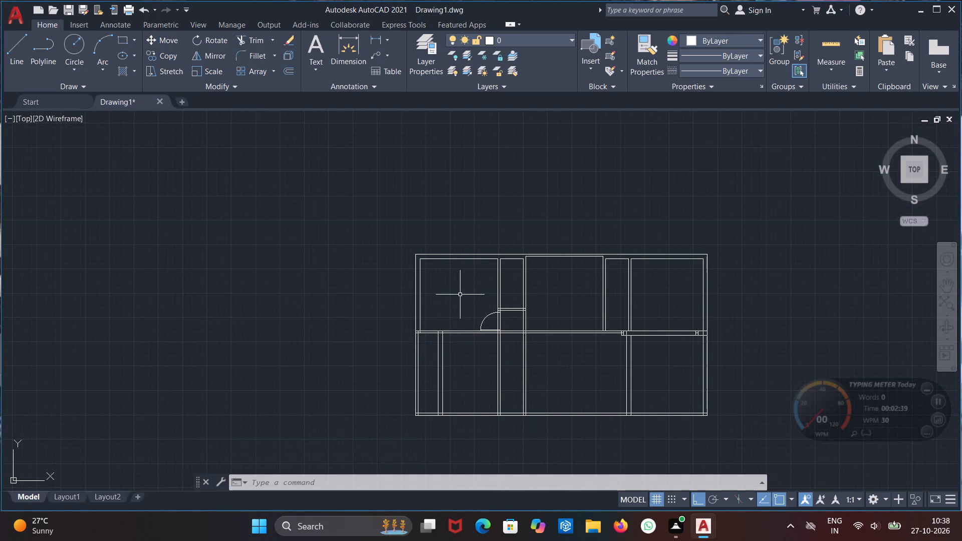
scroll(460, 295, up, 3)
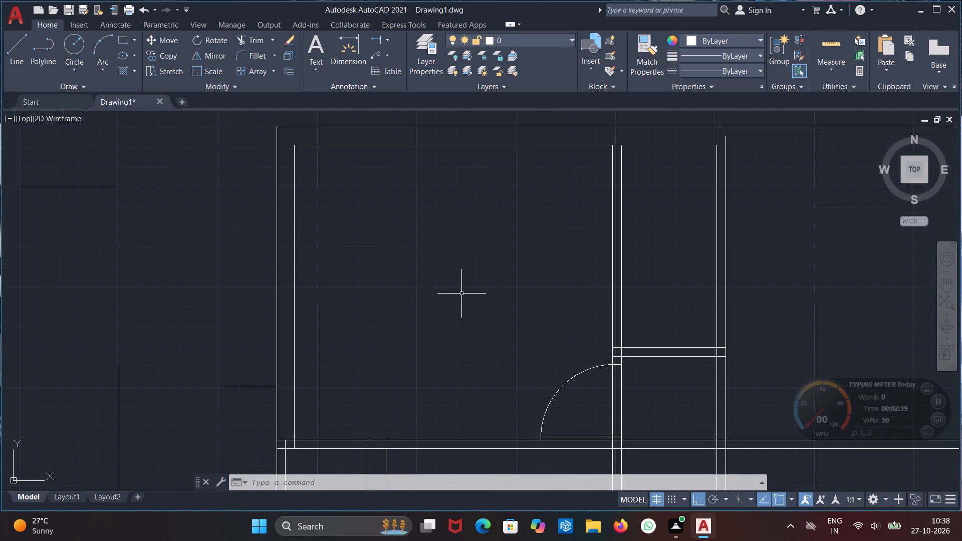
middle_drag(462, 293, 514, 255)
scroll(515, 259, down, 1)
middle_drag(509, 275, 478, 306)
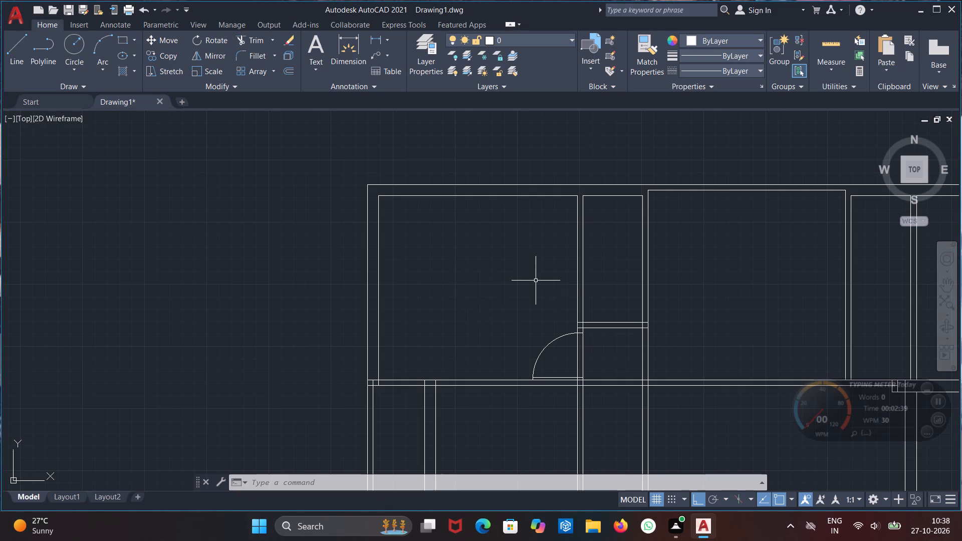
key(ctrl+2)
double_click(231, 196)
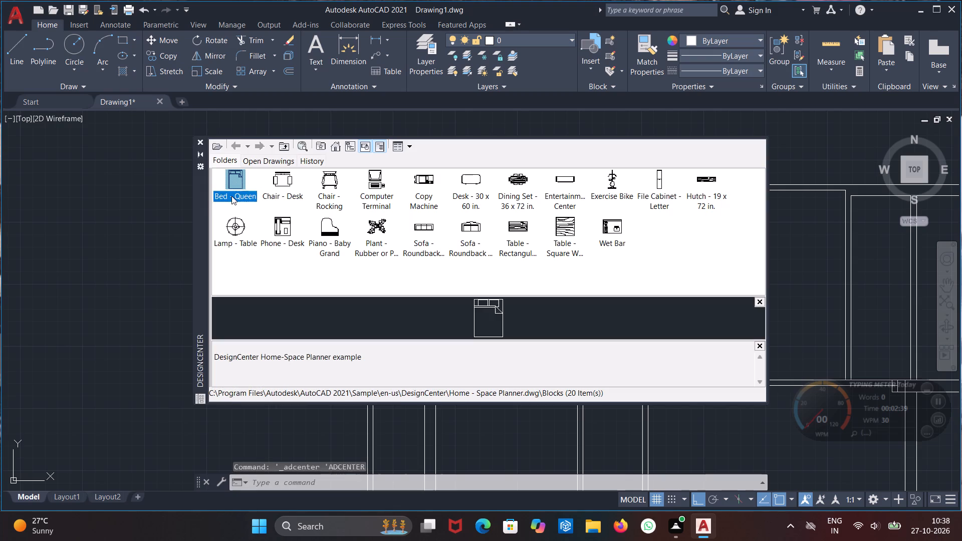
click(426, 259)
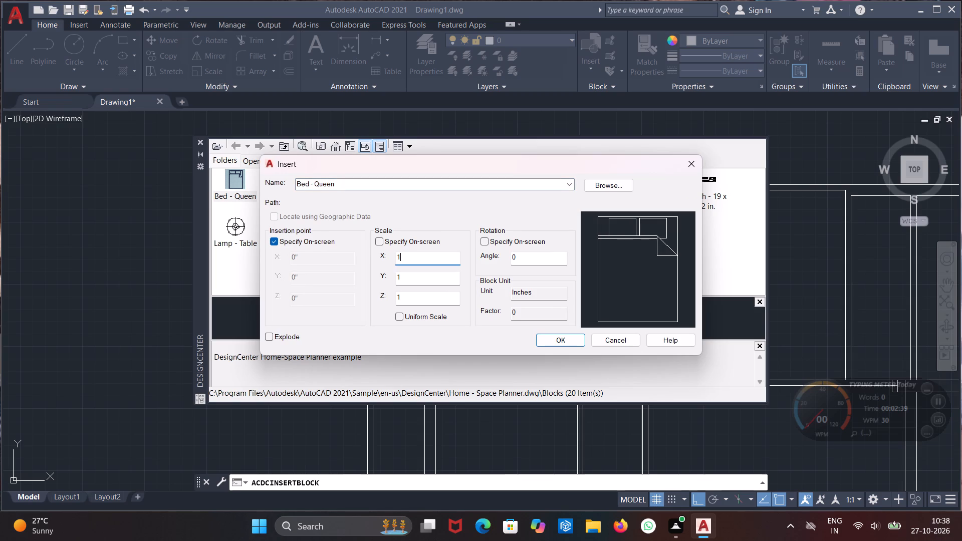
key(0)
click(424, 280)
key(0)
click(430, 300)
key(0)
click(576, 340)
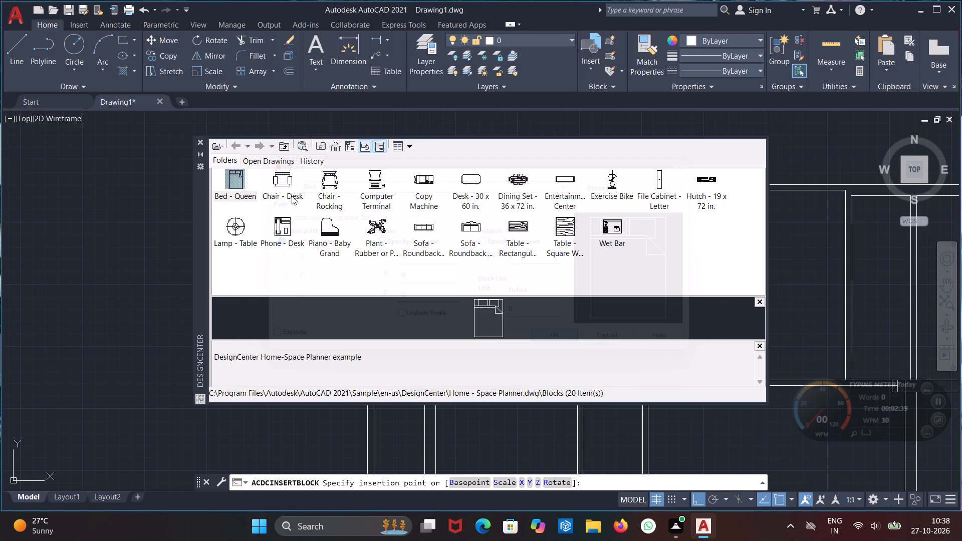
click(197, 142)
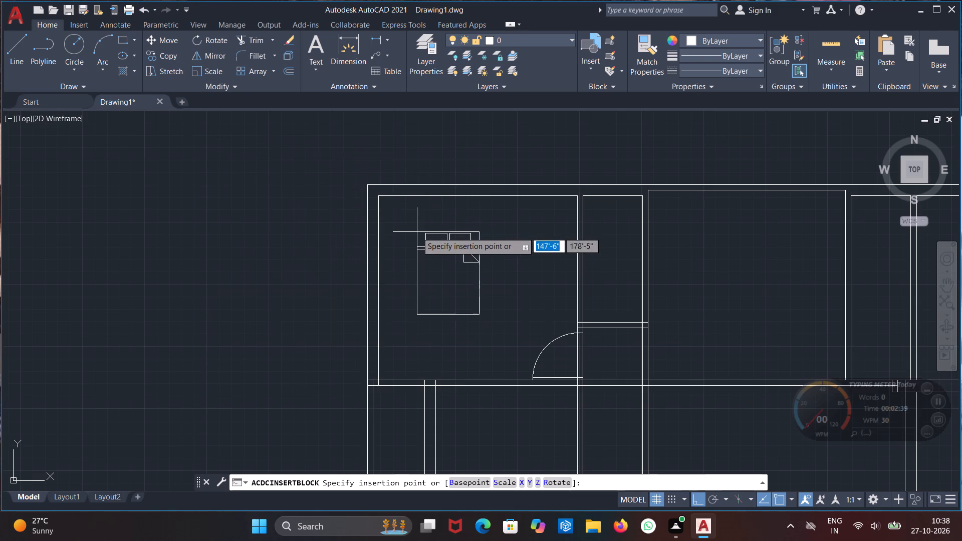
click(455, 203)
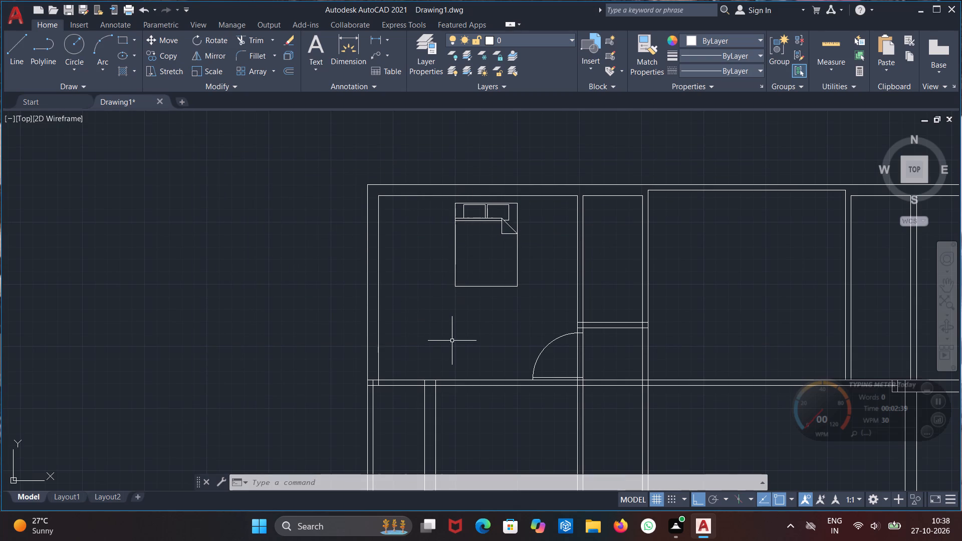
Insert the Chair - Rocking block from DesignCenter at X, Y and Z scale 10, below and left of the bed in the upper-left room.
key(ctrl+2)
double_click(323, 194)
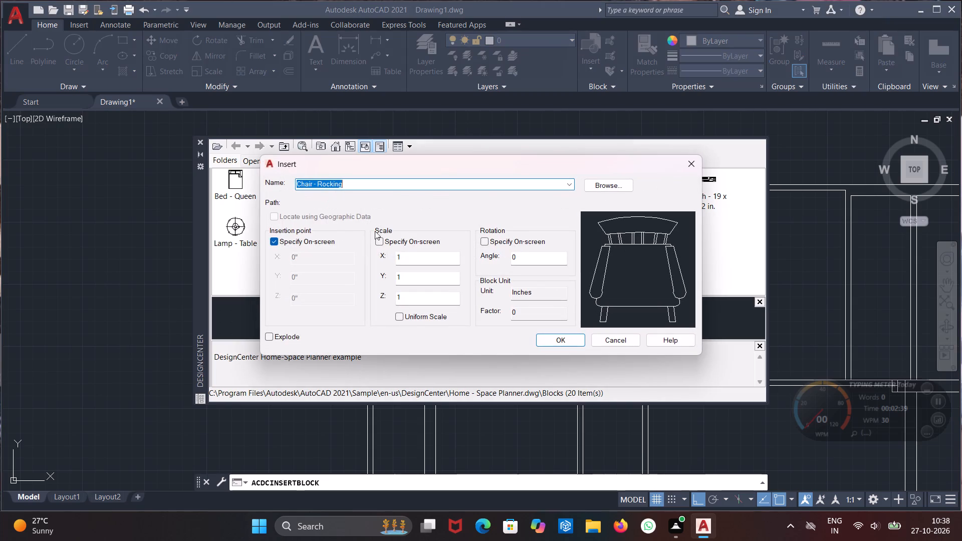
click(696, 167)
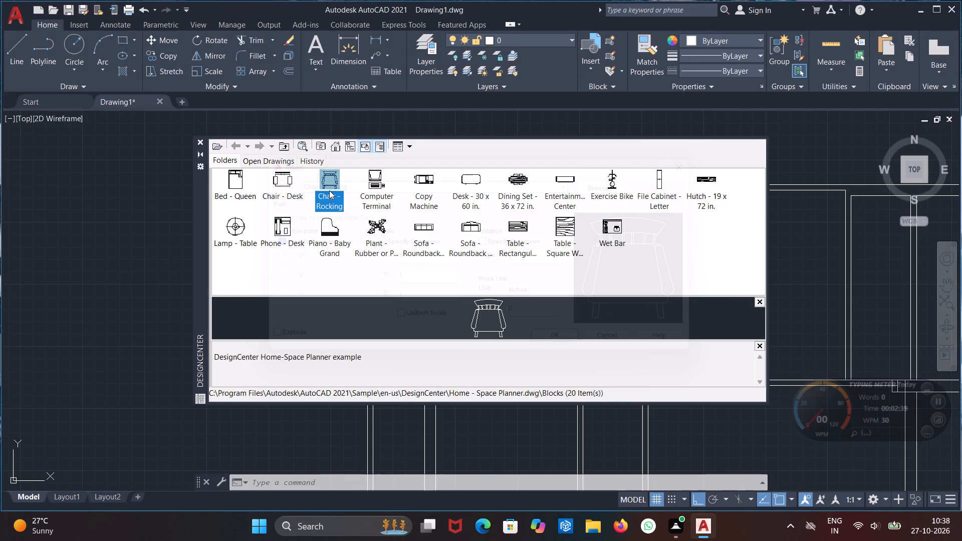
double_click(329, 190)
click(420, 261)
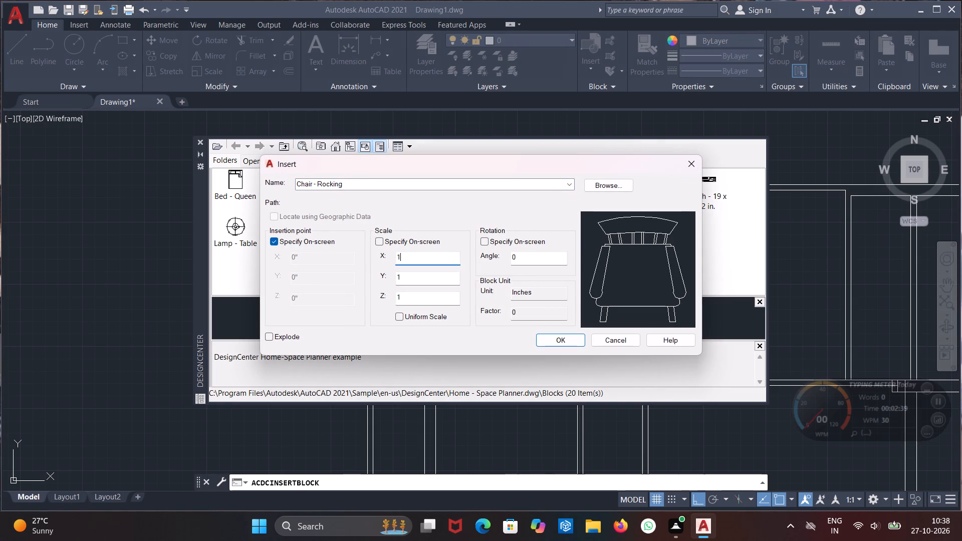
key(0)
click(420, 282)
key(0)
click(423, 301)
key(0)
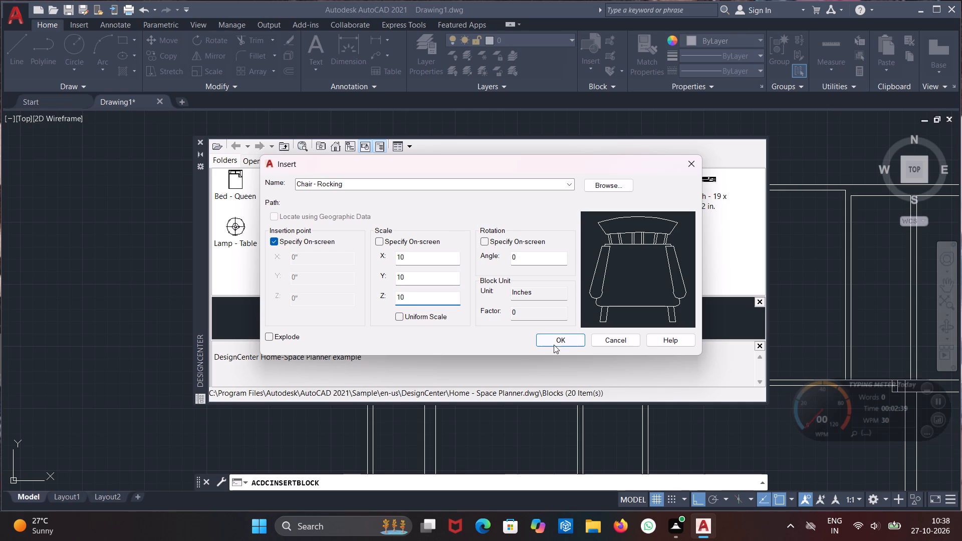
click(559, 338)
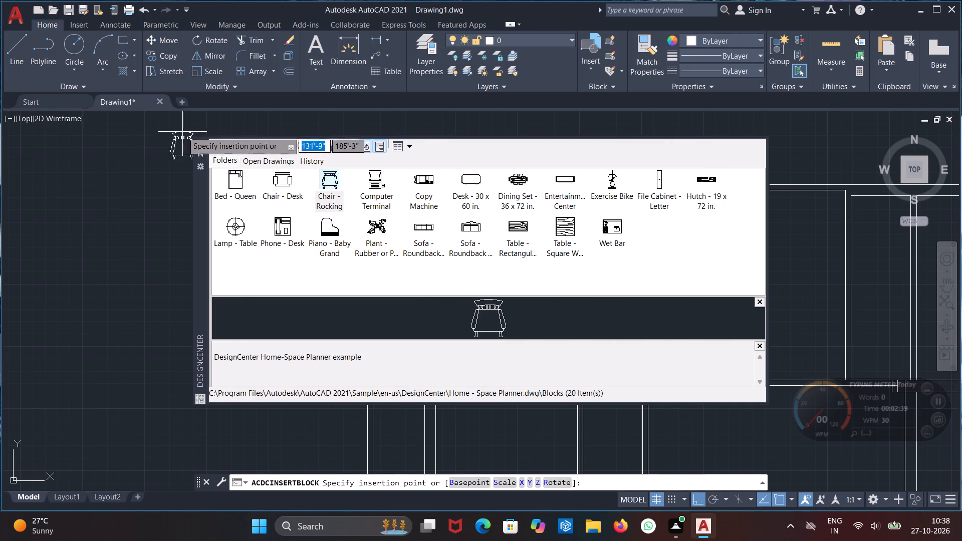
click(200, 141)
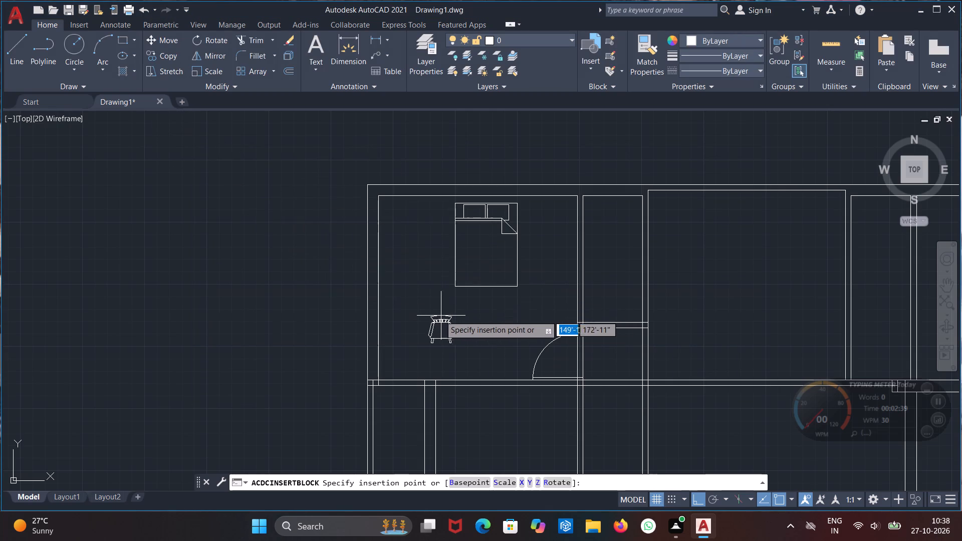
click(409, 303)
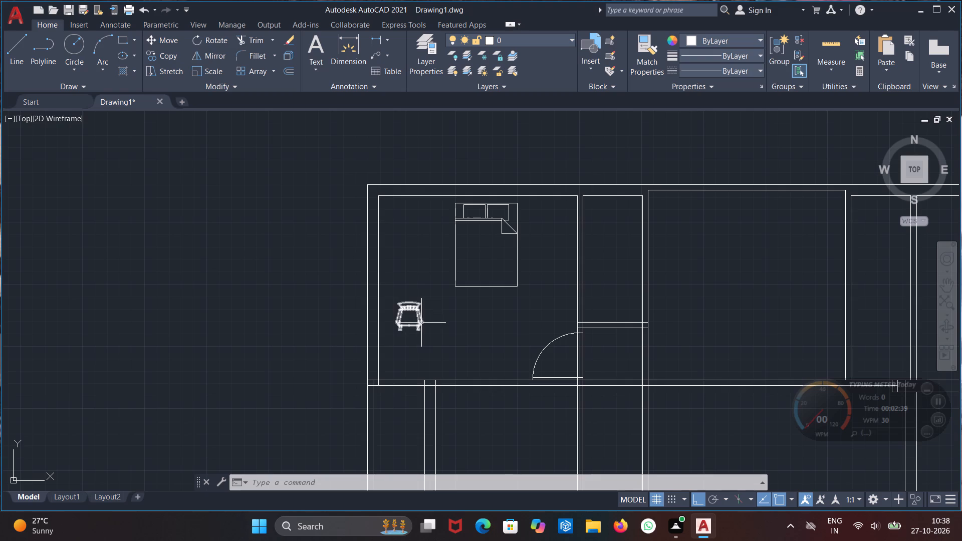
Rotate the rocking chair in the upper-left room by 90° so its back is toward the outer left wall.
click(417, 324)
text(ro)
click(478, 351)
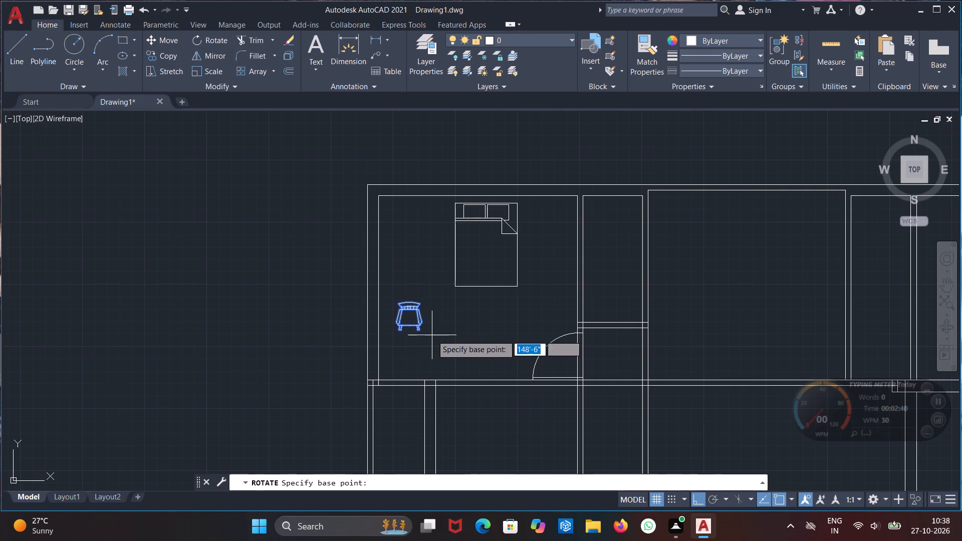
click(423, 331)
click(422, 317)
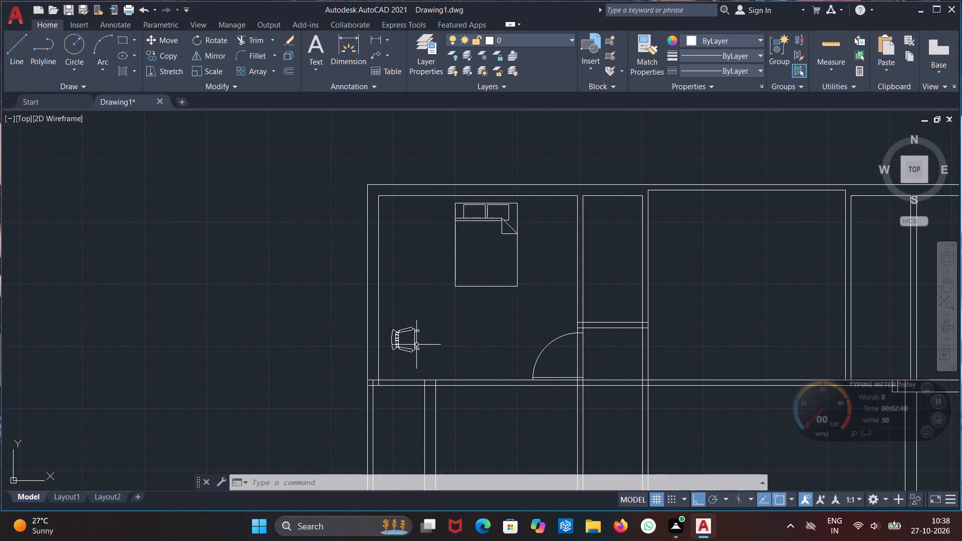
Move the rotated rocking chair up along the left wall, keeping it just inside the wall's inner line.
click(410, 348)
click(389, 342)
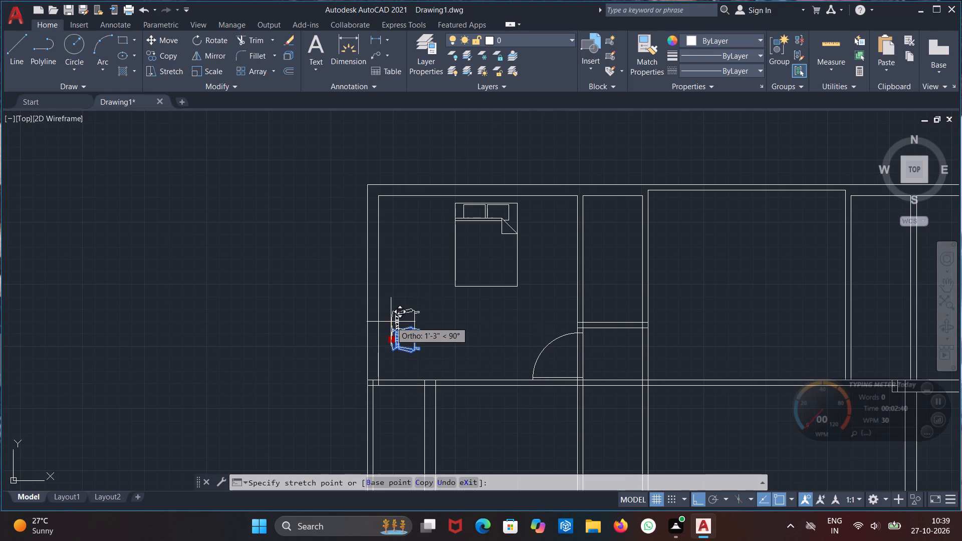
click(391, 320)
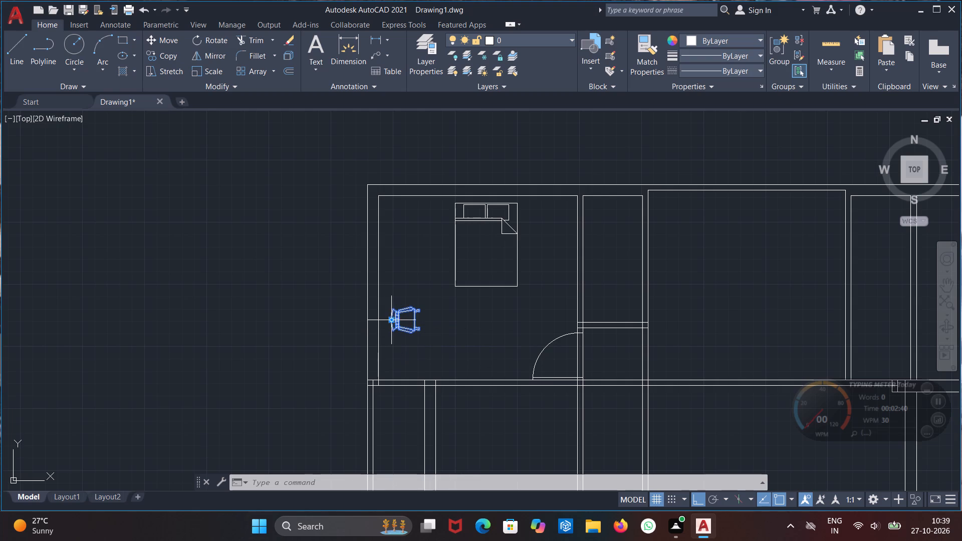
click(389, 321)
click(388, 304)
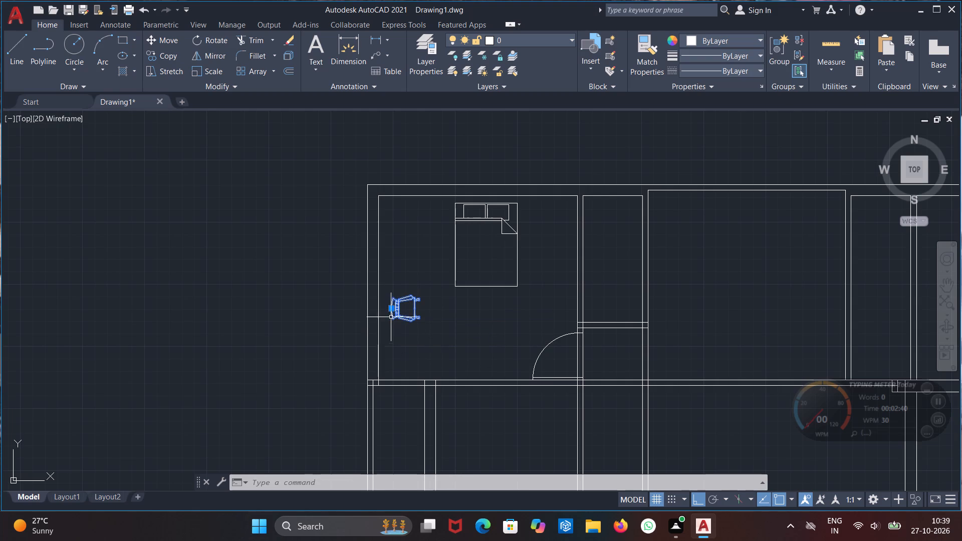
click(391, 309)
click(391, 299)
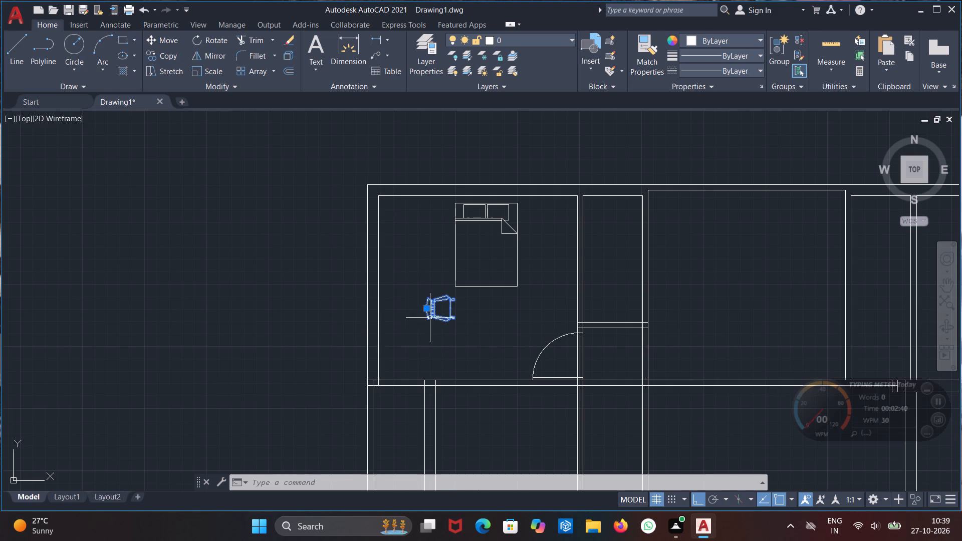
click(425, 309)
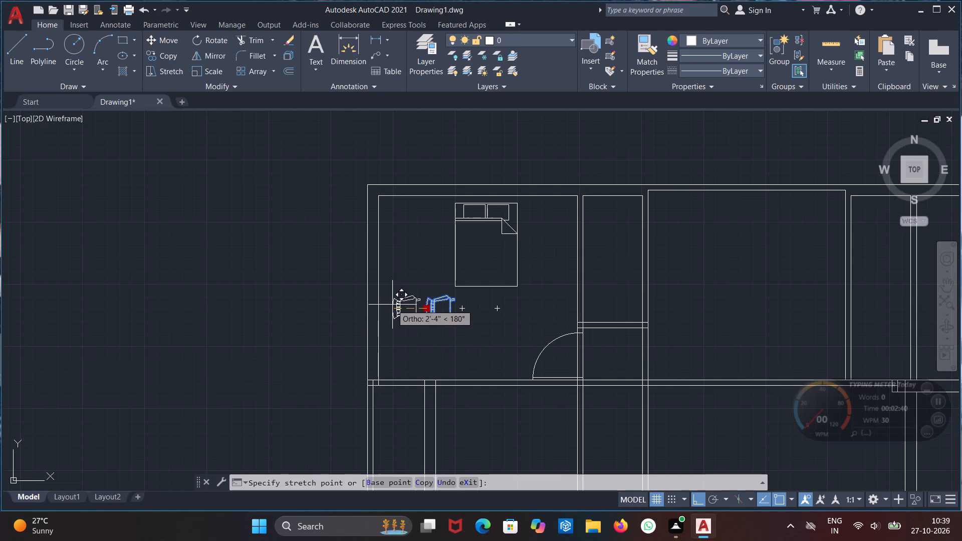
click(390, 305)
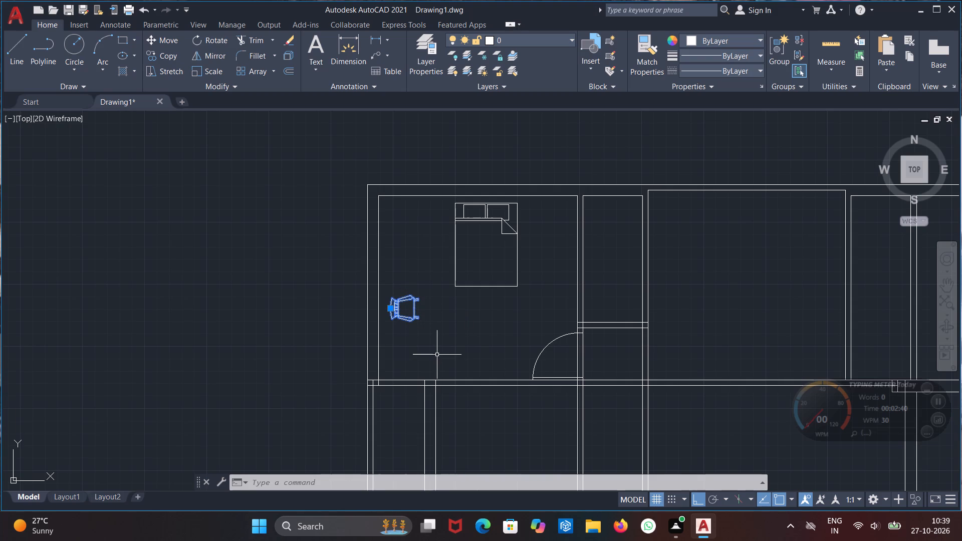
key(Escape)
Insert a second Chair - Rocking block from DesignCenter at X, Y and Z scale 10, directly below the first chair.
key(ctrl+2)
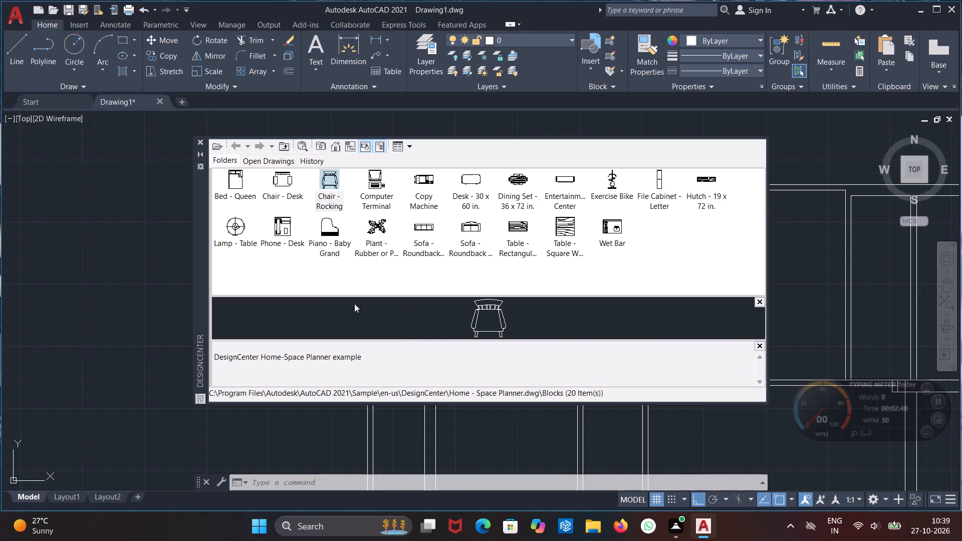
double_click(323, 197)
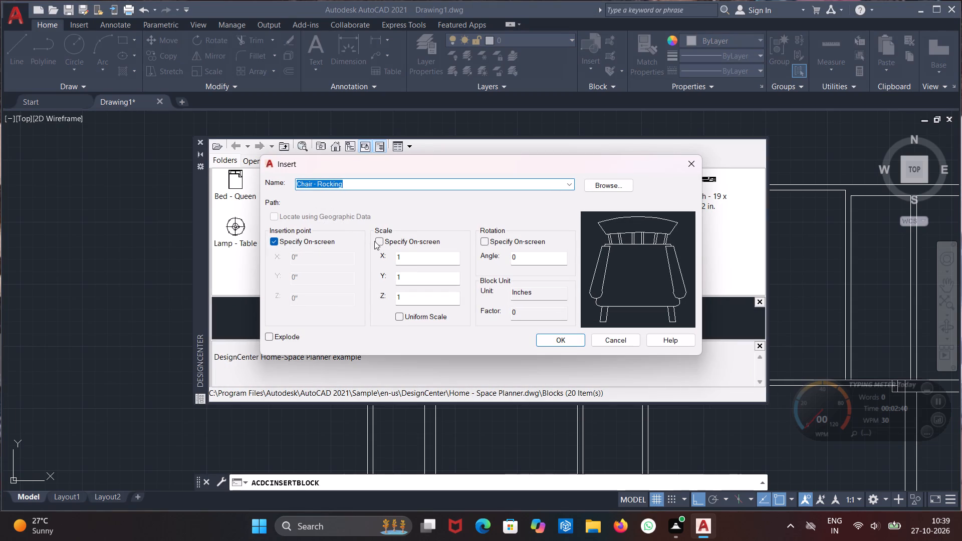
click(413, 261)
key(0)
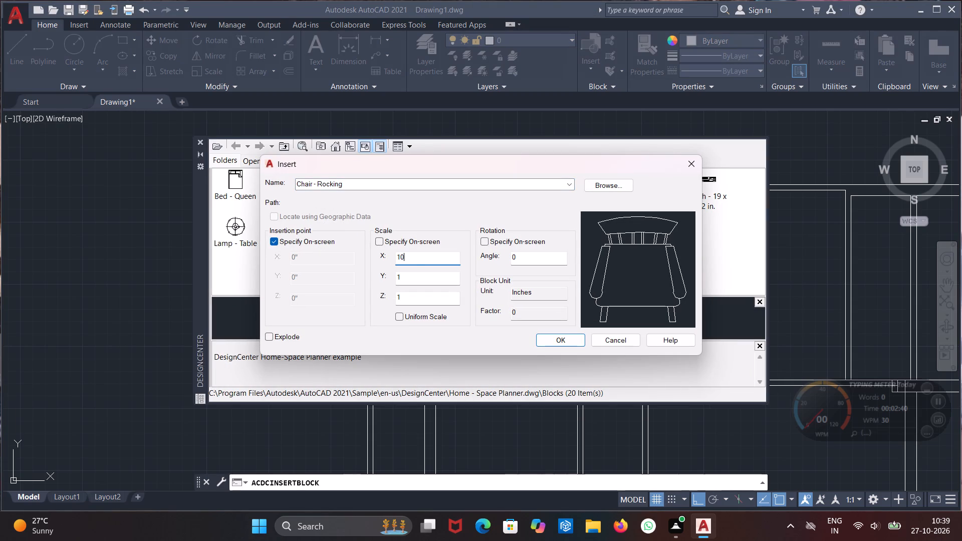
click(409, 279)
key(0)
click(416, 301)
key(0)
click(542, 341)
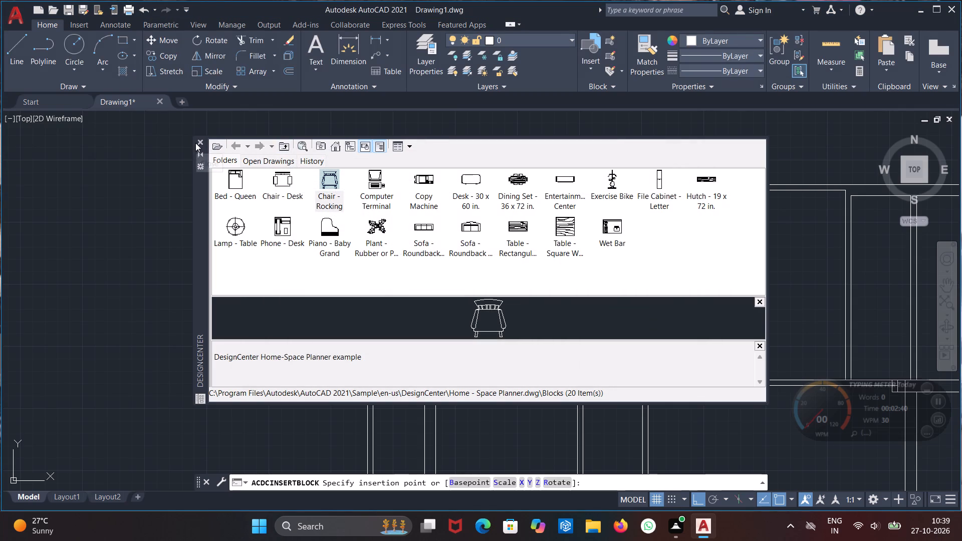
click(197, 141)
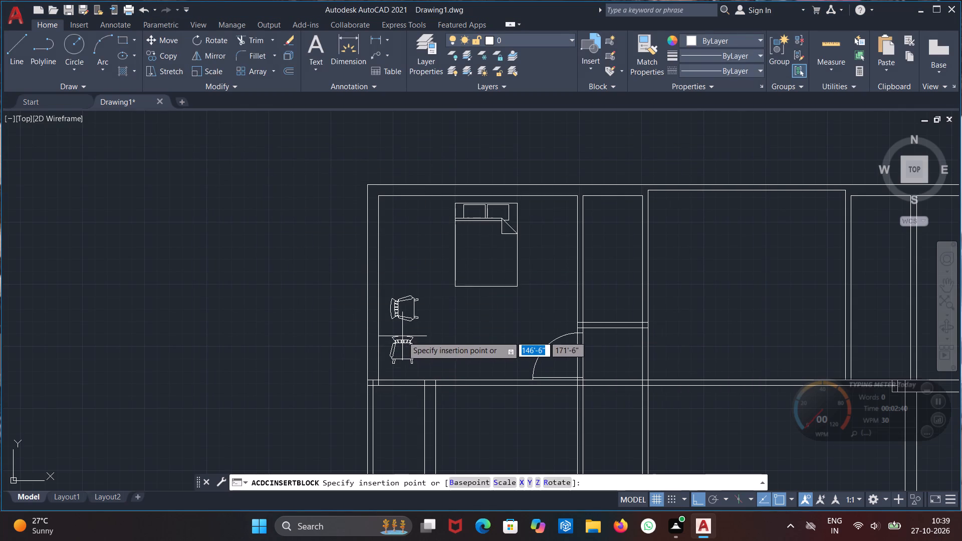
click(402, 336)
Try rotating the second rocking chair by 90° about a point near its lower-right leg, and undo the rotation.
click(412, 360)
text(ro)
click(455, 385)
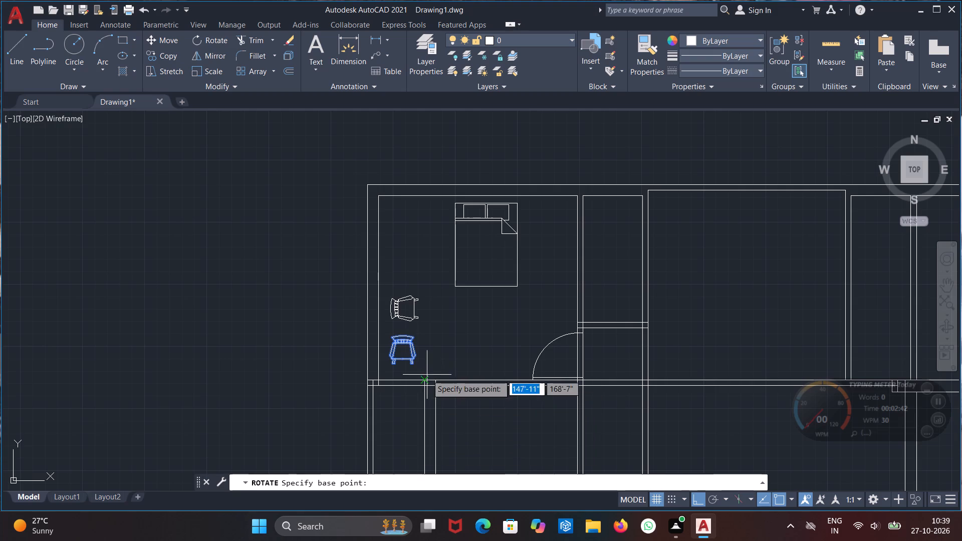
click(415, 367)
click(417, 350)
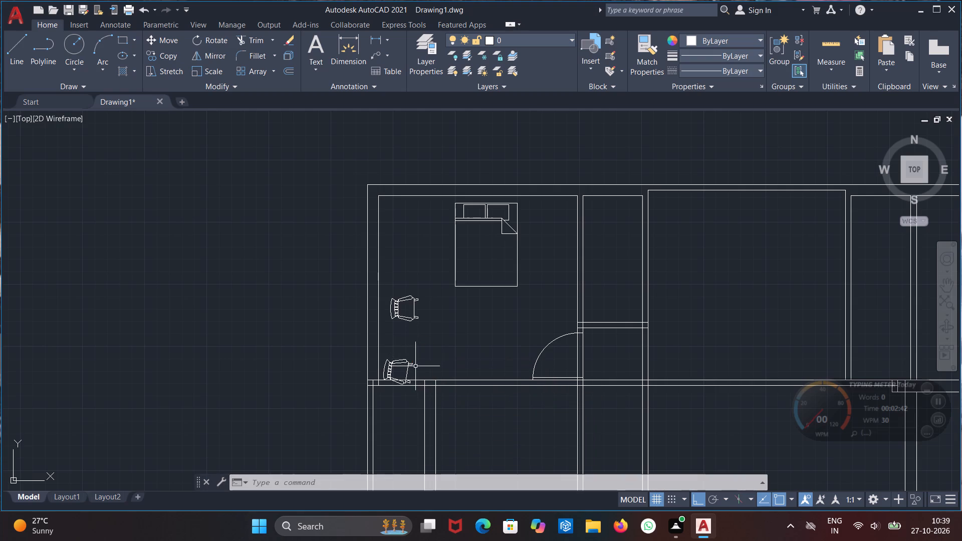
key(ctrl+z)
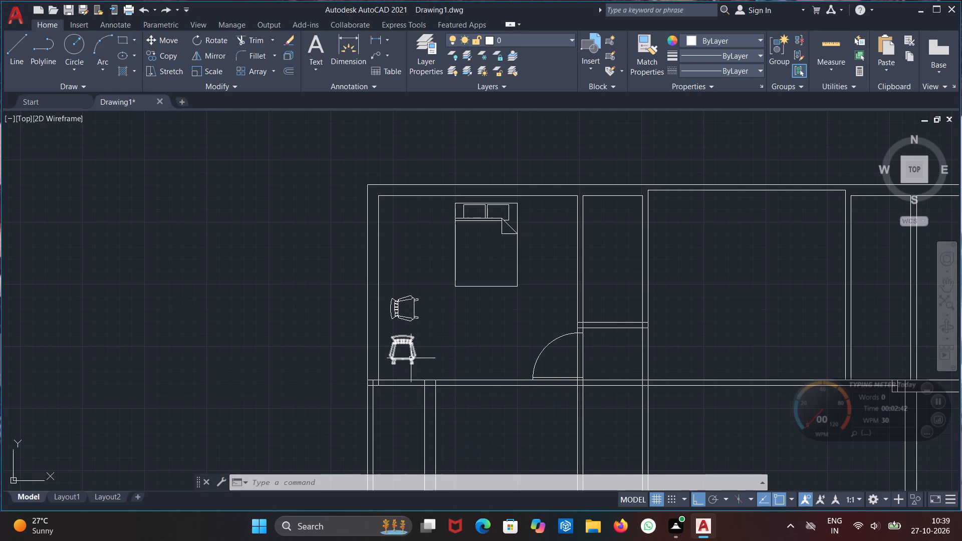
Rotate the second rocking chair by 90° about its lower-right leg so its back is toward the left wall.
click(411, 358)
text(ro)
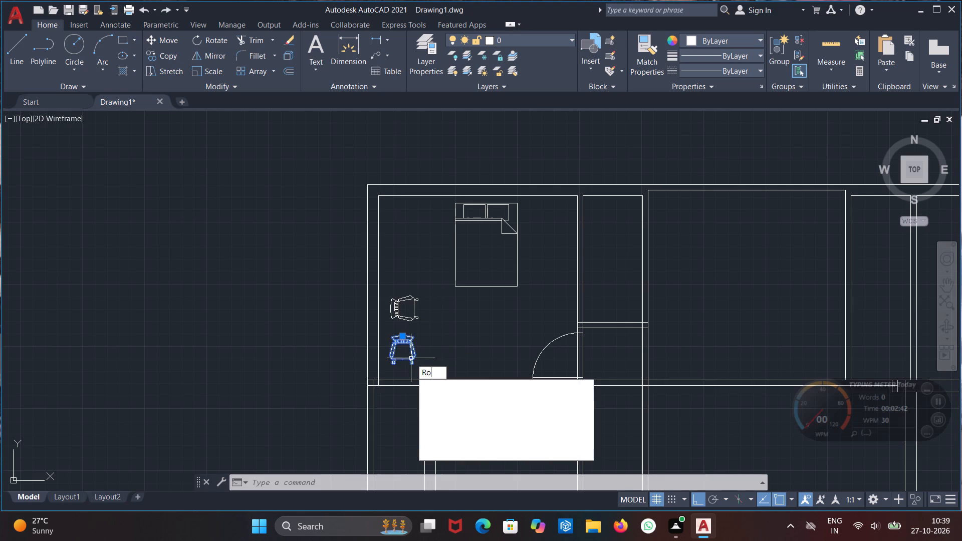
click(464, 386)
click(410, 365)
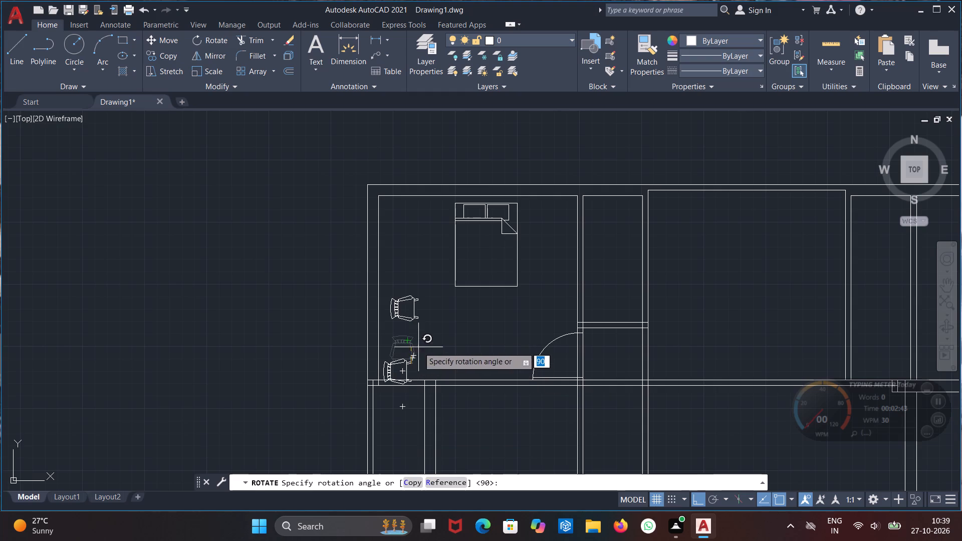
click(423, 330)
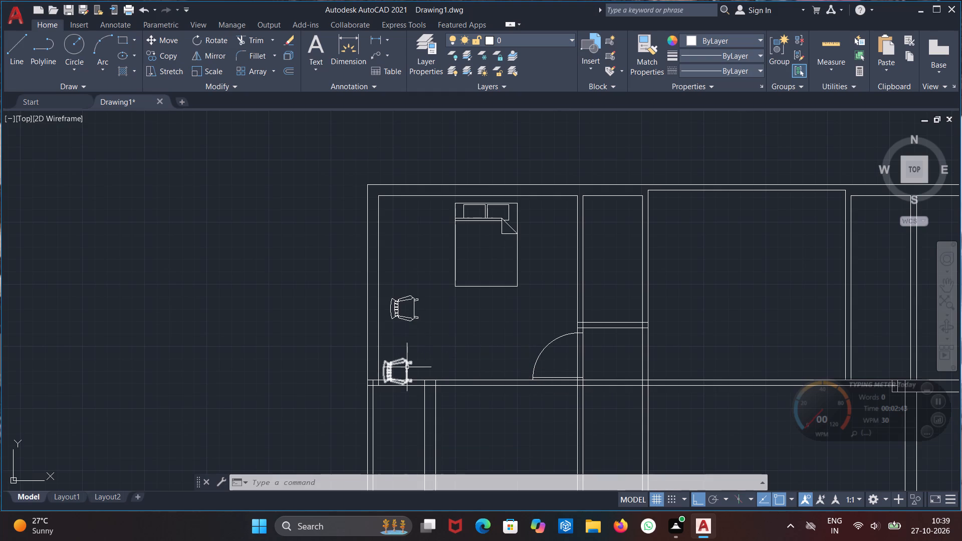
Move the second rocking chair up about 1'-10" and slightly right, aligning it beneath the first chair.
click(407, 367)
click(385, 372)
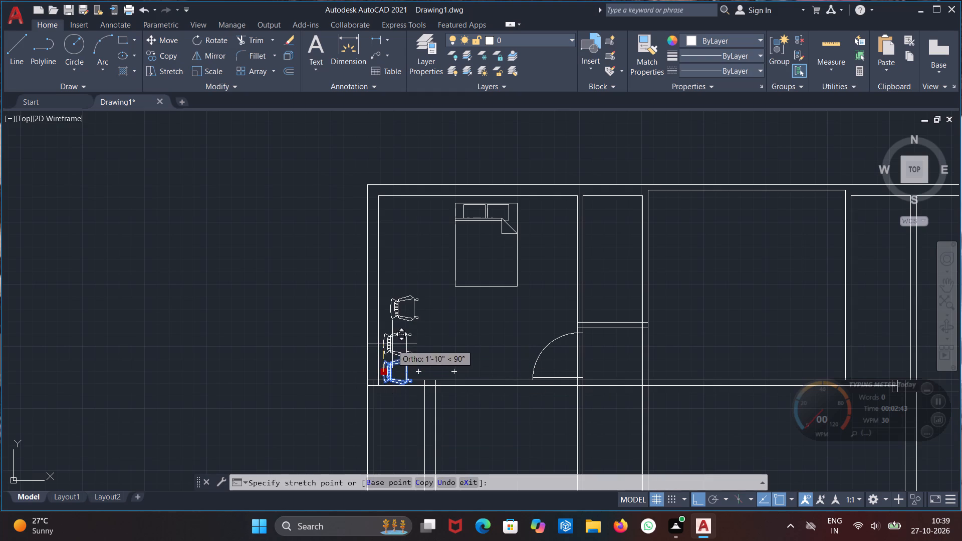
click(392, 344)
click(382, 343)
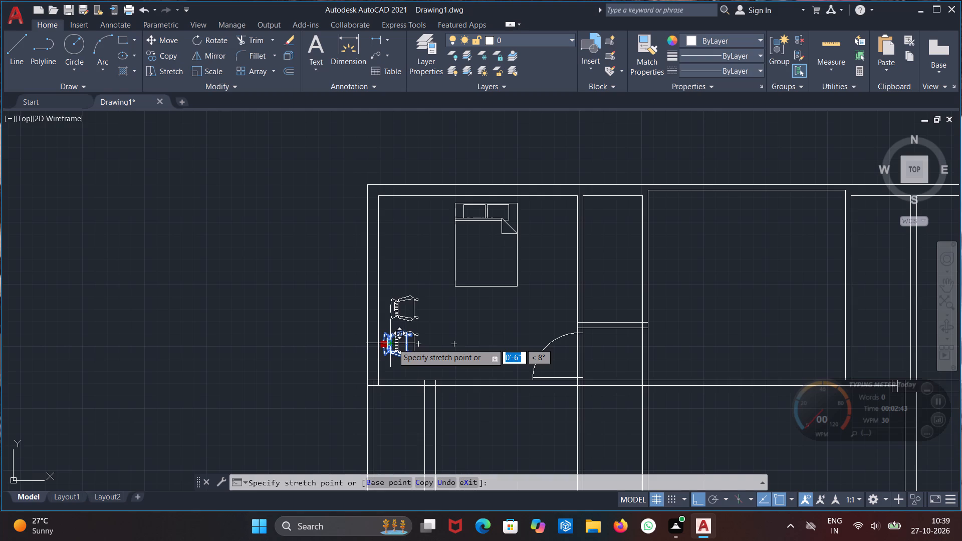
click(393, 343)
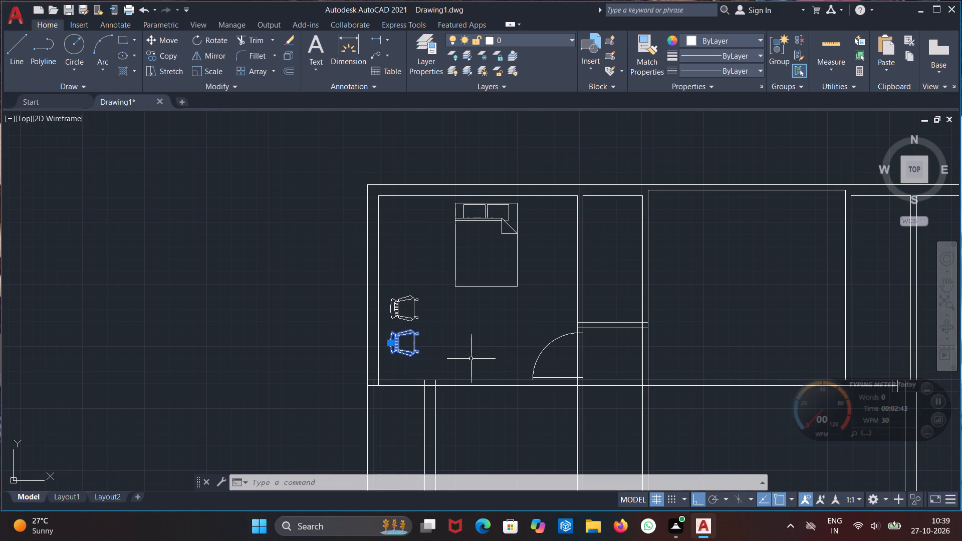
key(Escape)
Start a multiline text box in the upper-left room, below the bed and between the chairs and the door swing.
scroll(481, 356, up, 1)
middle_drag(481, 356, 481, 367)
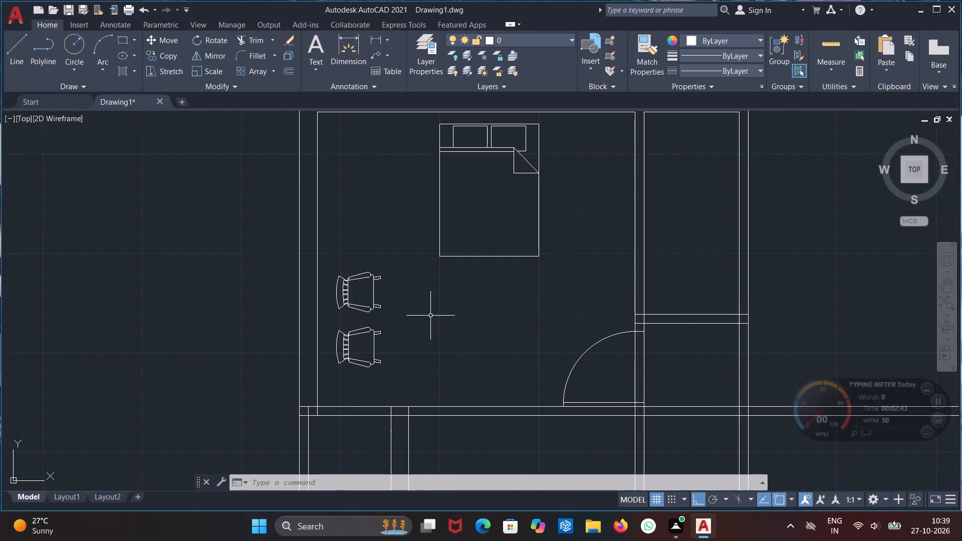
key(t)
key(Return)
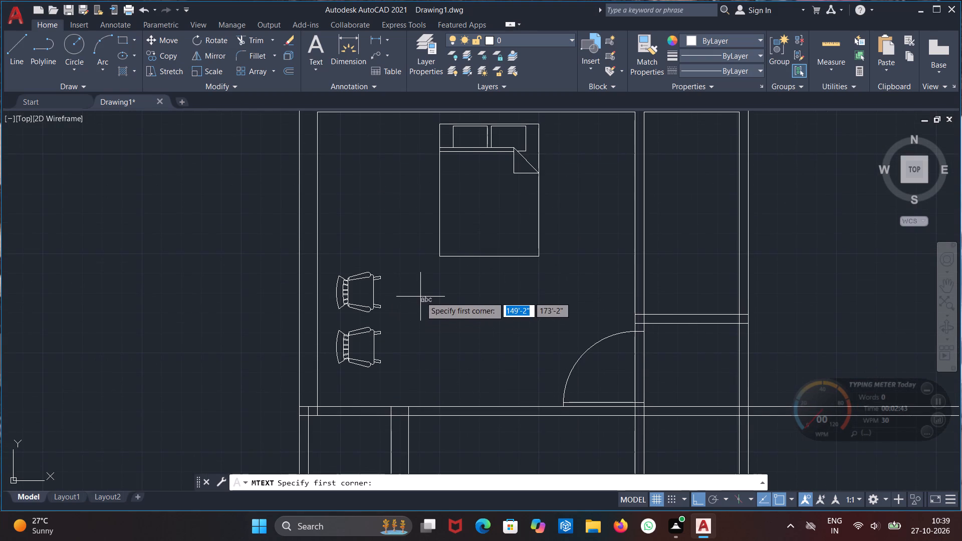
click(412, 291)
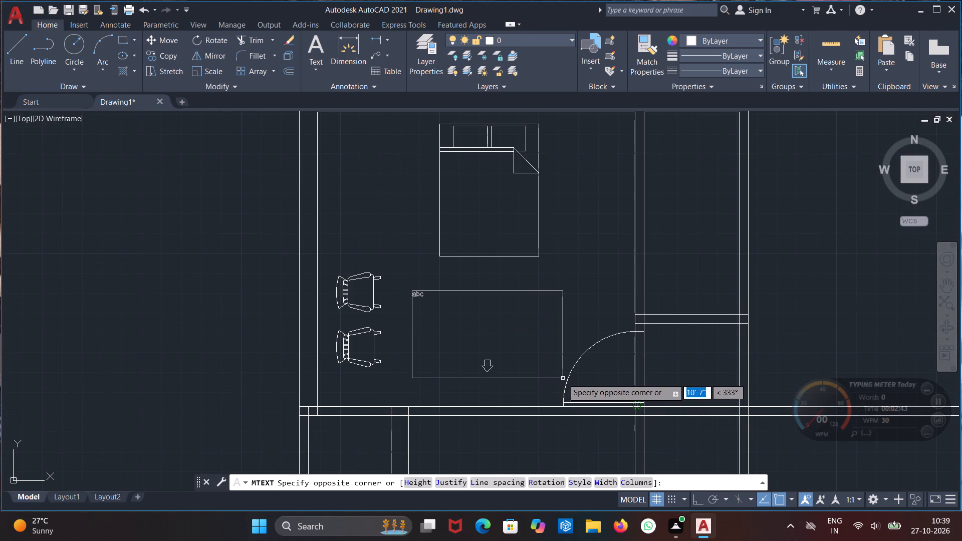
click(563, 378)
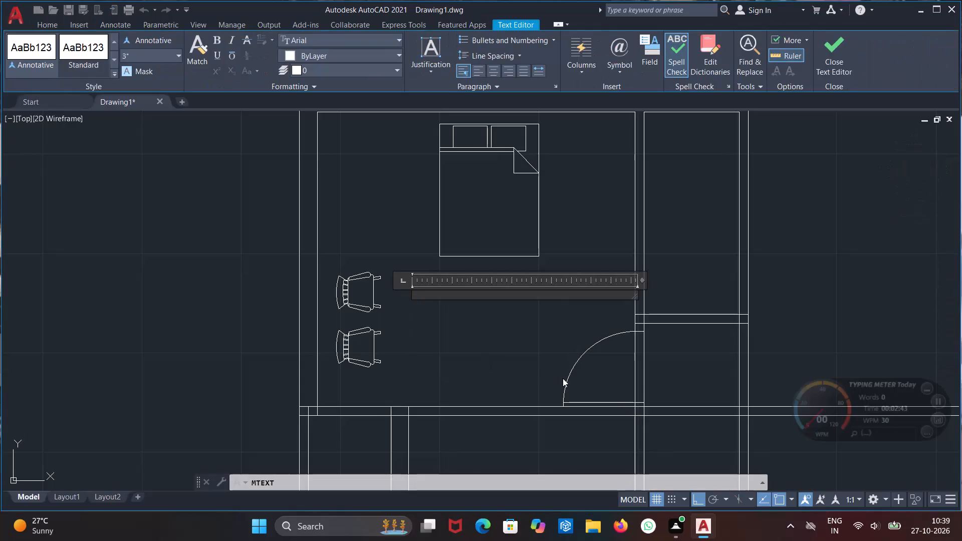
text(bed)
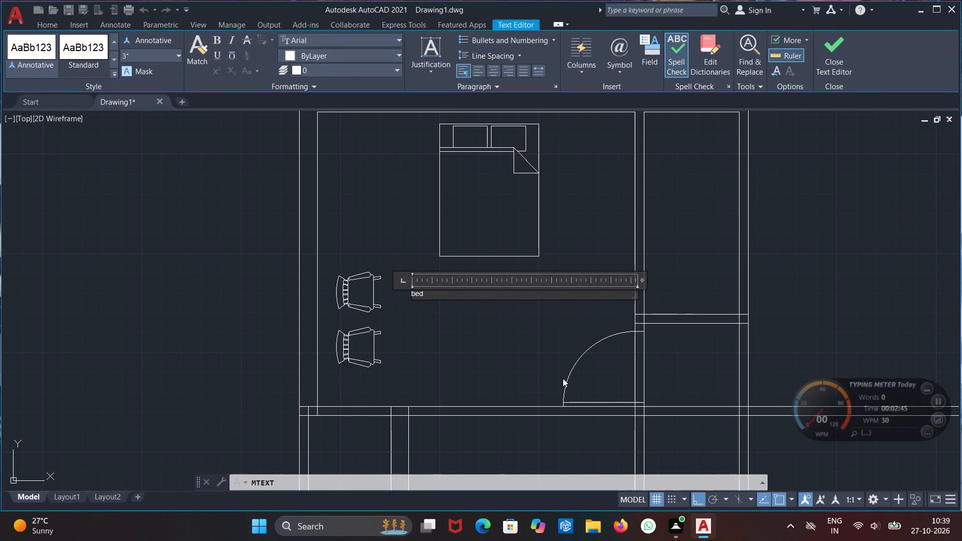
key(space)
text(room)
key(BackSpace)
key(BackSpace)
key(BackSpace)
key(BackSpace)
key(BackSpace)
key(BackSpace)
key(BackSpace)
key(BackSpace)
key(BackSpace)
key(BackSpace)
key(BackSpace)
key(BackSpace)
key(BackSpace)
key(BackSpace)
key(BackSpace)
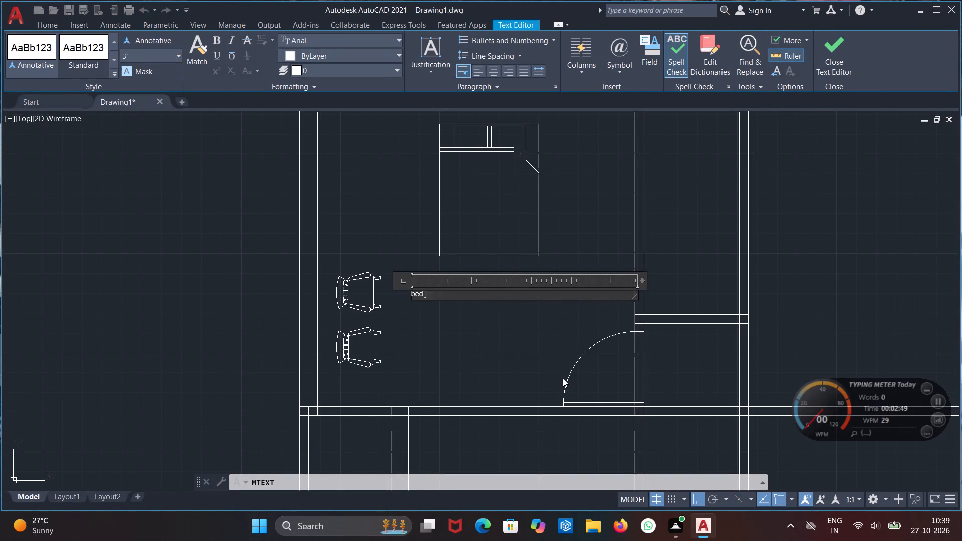
Enter the room label on two lines: BED ROOM, with the dimensions 13'4"X12'4.5" below it.
text(BED ROOM)
key(Return)
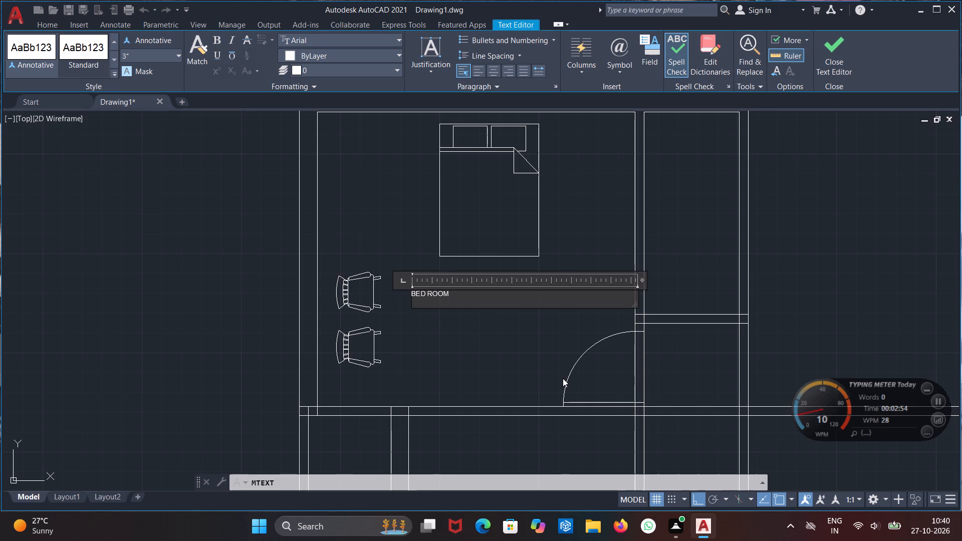
text(13'4")
key(Return)
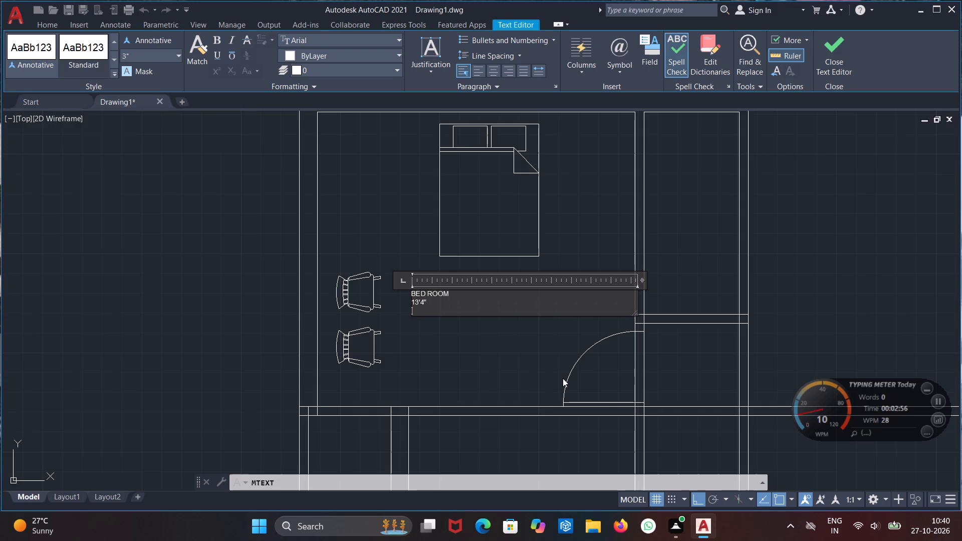
key(BackSpace)
key(x)
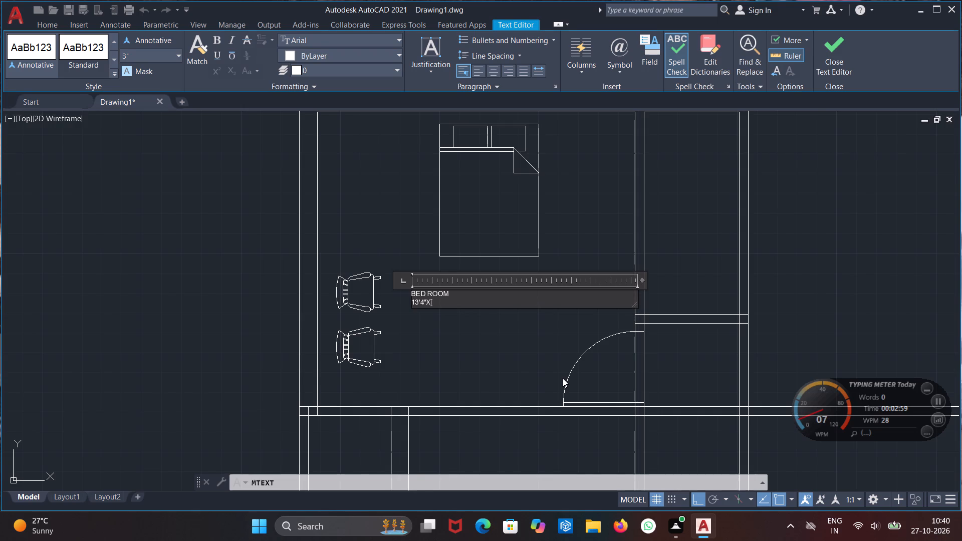
text(12)
text('4.5")
key(Return)
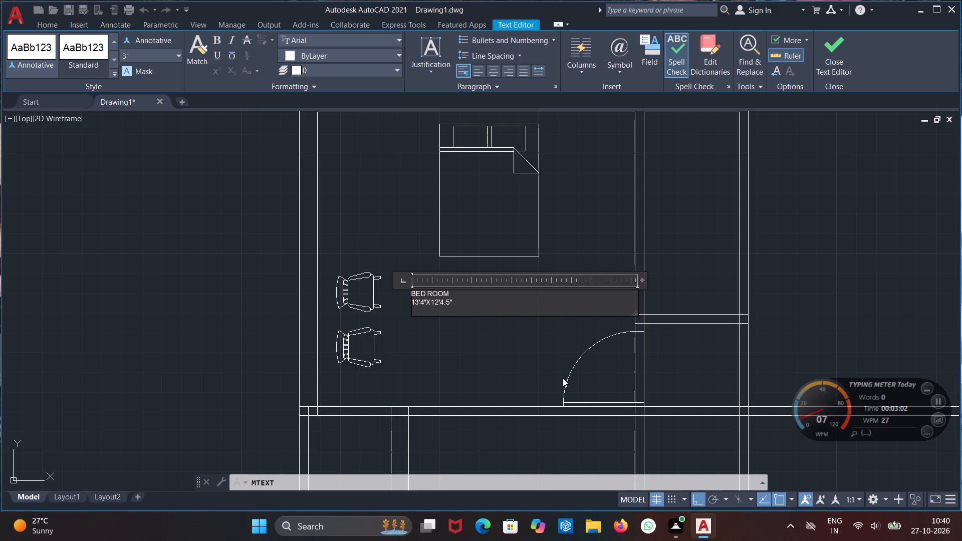
key(BackSpace)
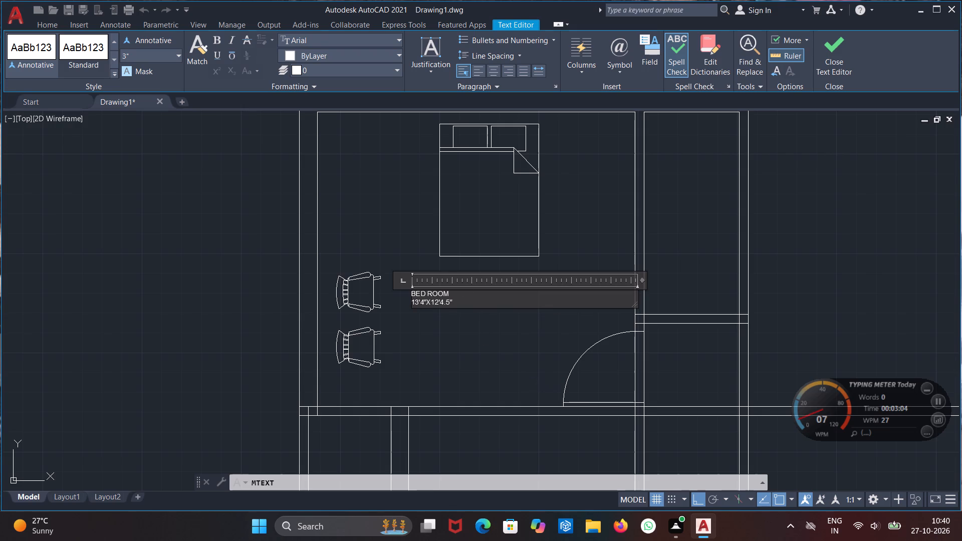
Set the text height of both lines of the BED ROOM label to 9".
drag(458, 299, 400, 291)
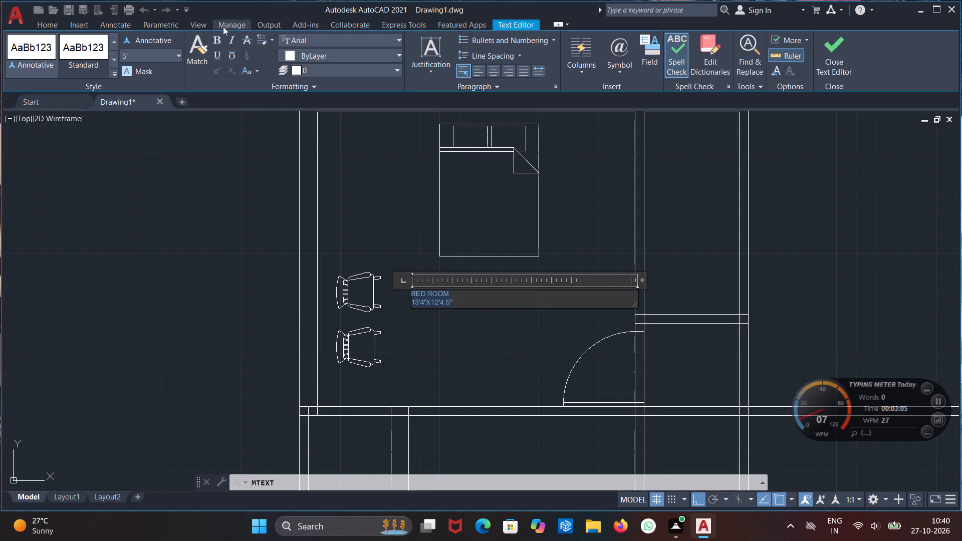
click(141, 56)
scroll(141, 56, down, 2)
key(9)
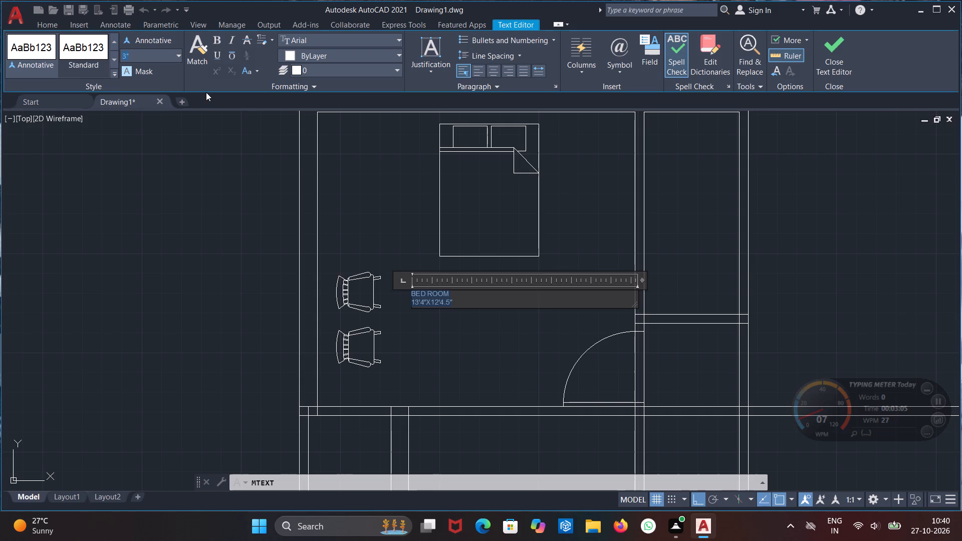
key(shift+quotedbl)
key(Return)
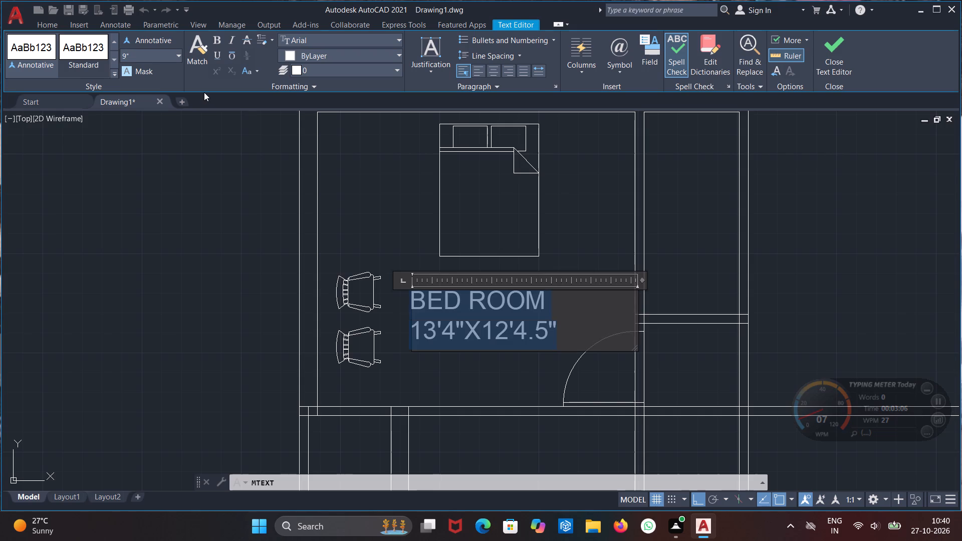
Change the BED ROOM label's font to Cambria and finish the text.
click(310, 37)
scroll(303, 97, down, 16)
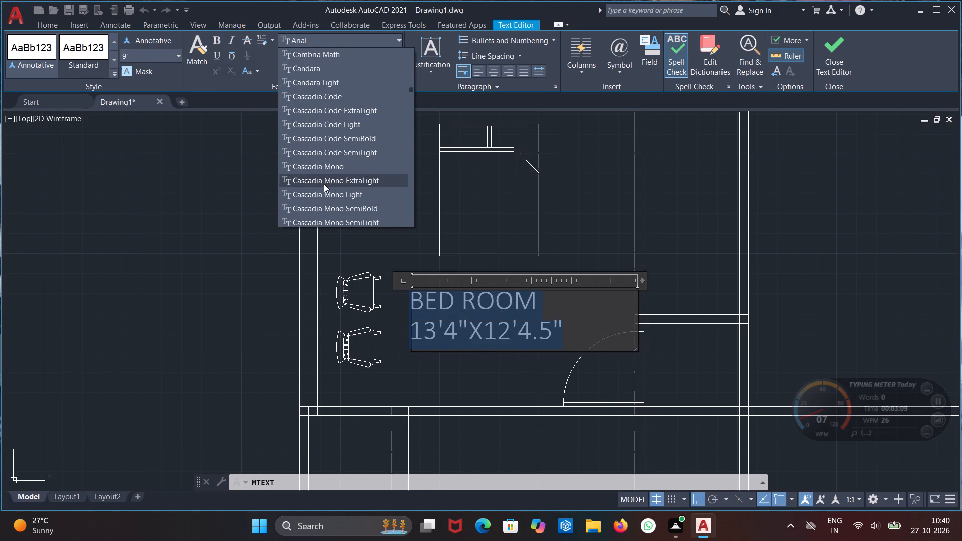
scroll(340, 72, up, 1)
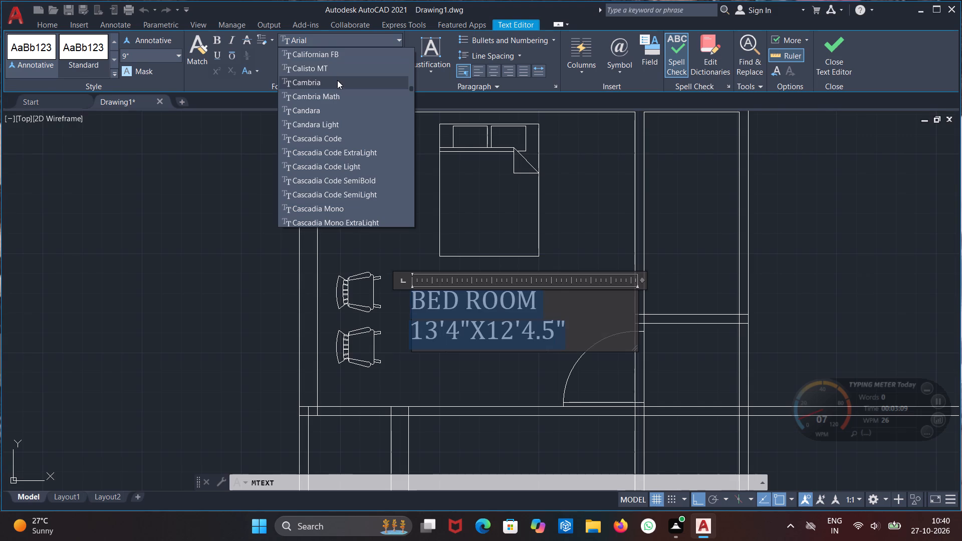
click(337, 82)
click(408, 240)
scroll(478, 277, down, 2)
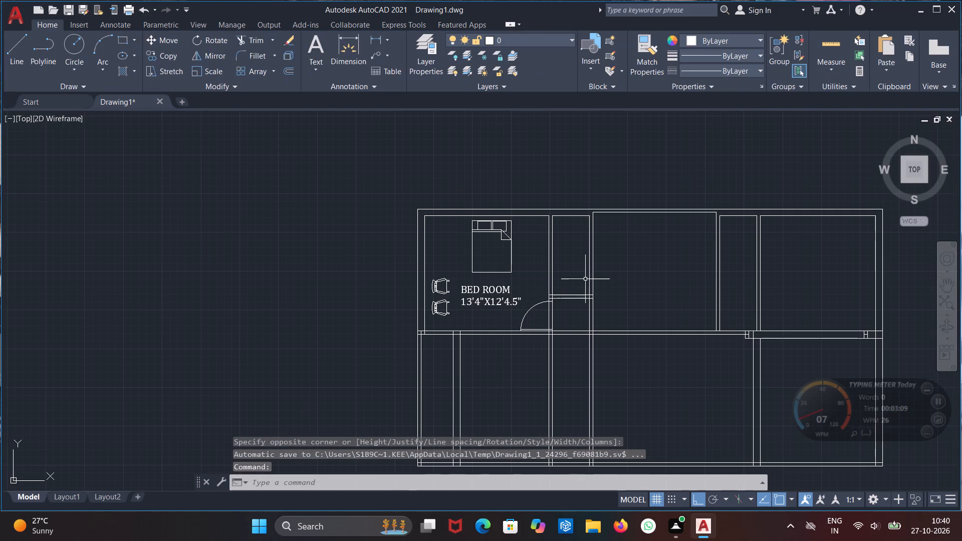
Trim the overlapping lines where the narrow room's cross partition meets the bedroom's right wall, just above the bedroom door.
middle_drag(586, 278, 455, 276)
scroll(445, 298, up, 2)
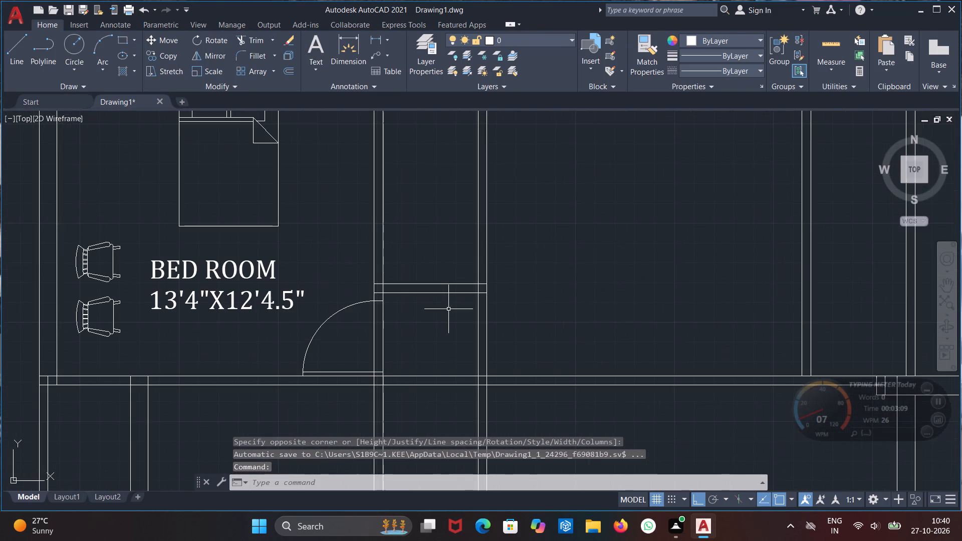
middle_drag(448, 310, 463, 326)
text(TE)
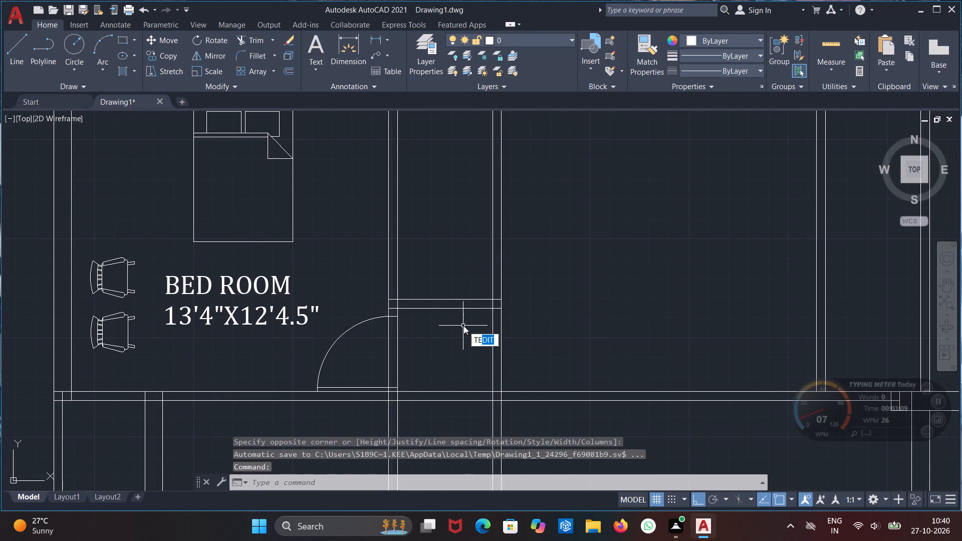
key(BackSpace)
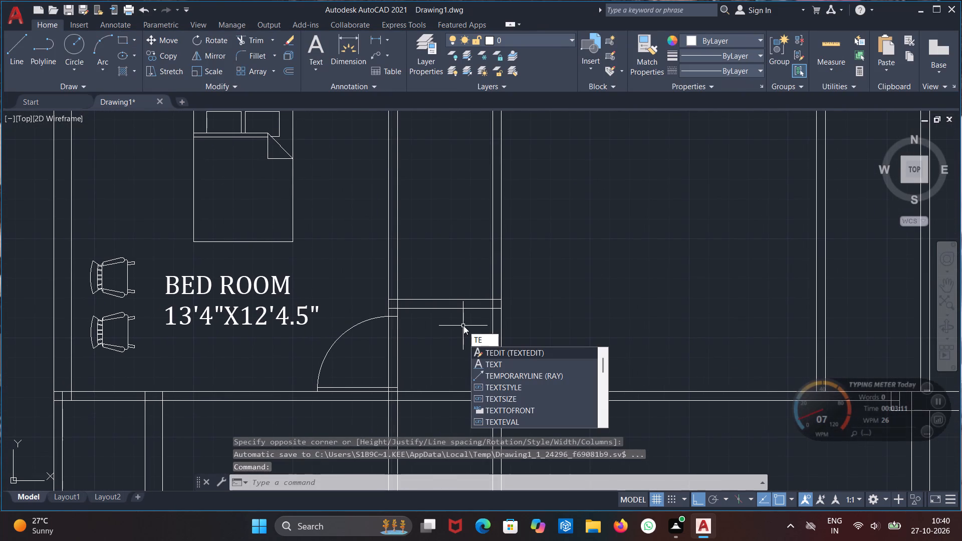
key(BackSpace)
key(r)
key(Return)
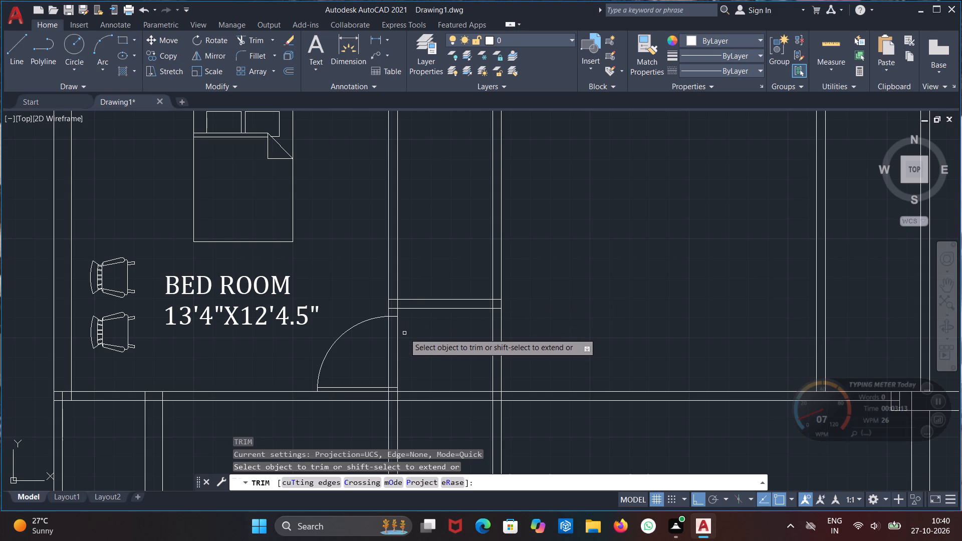
scroll(404, 344, up, 1)
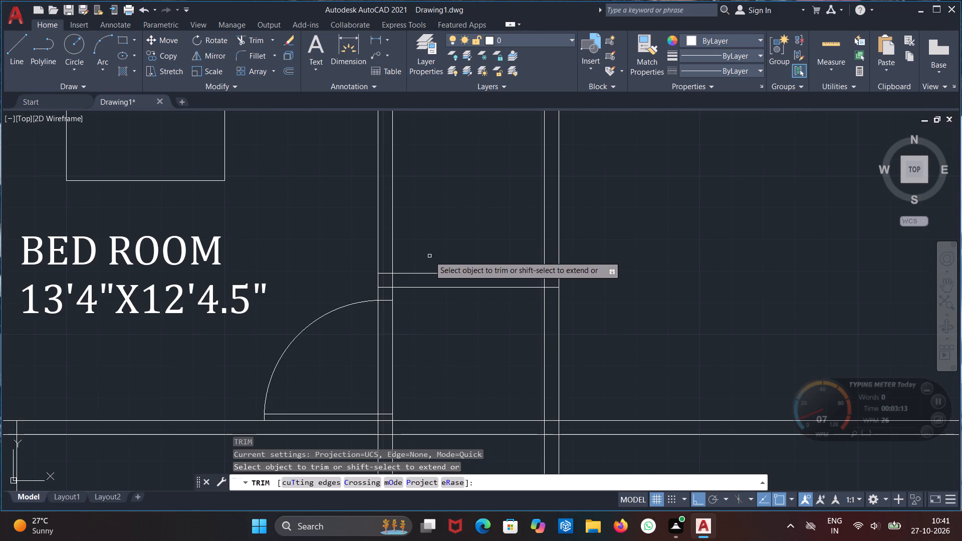
click(392, 281)
click(385, 289)
click(384, 274)
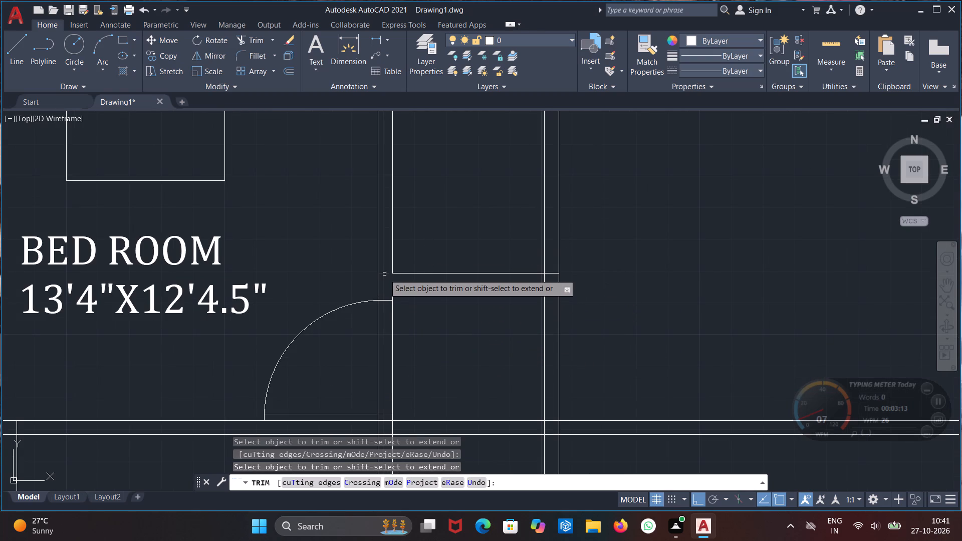
middle_drag(520, 318, 493, 370)
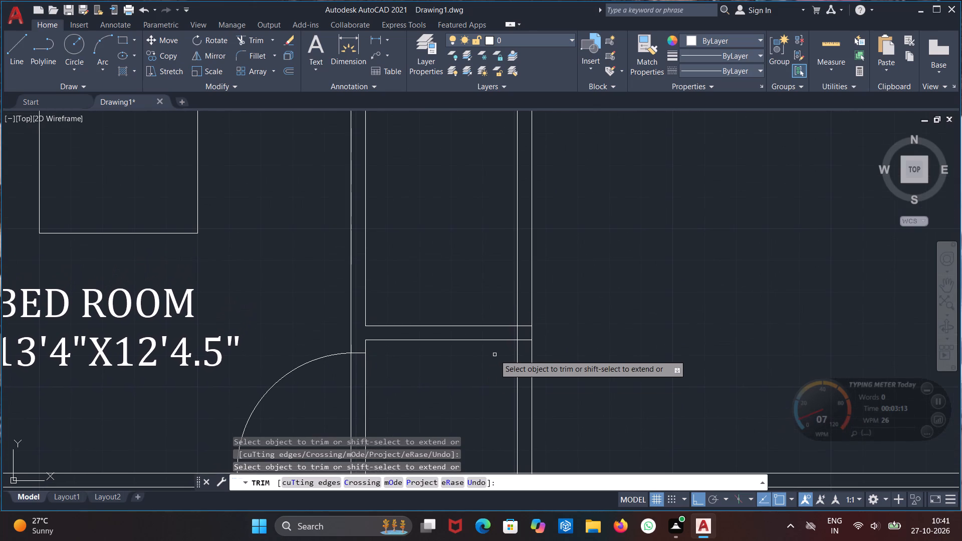
key(Escape)
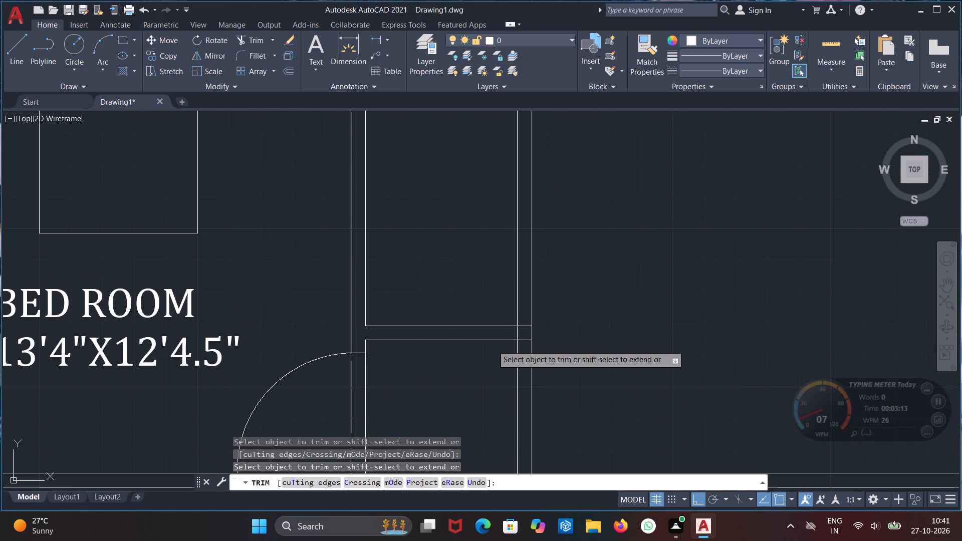
Draw a door leaf on the narrow room's cross partition: 2' left from the right wall's inner face, 2" up, and back across that wall.
key(l)
key(Return)
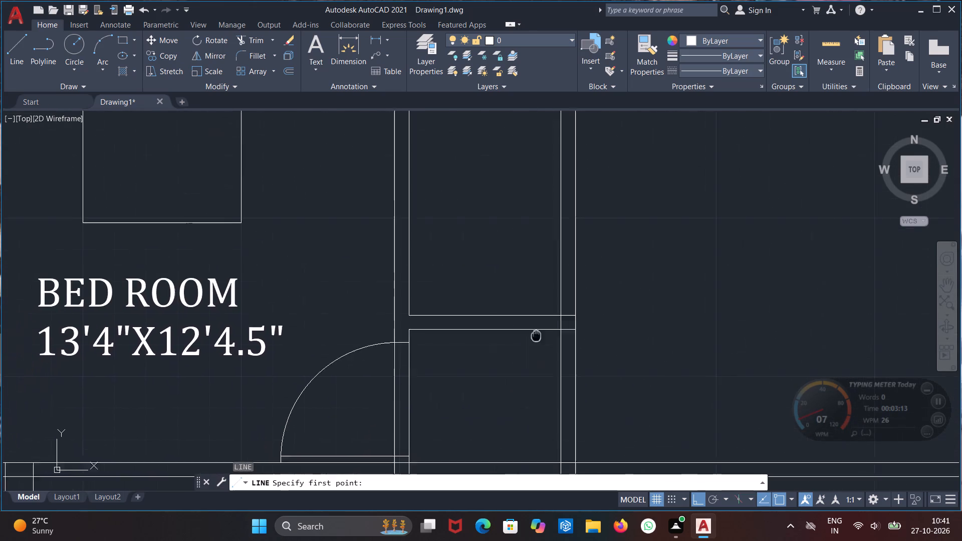
click(558, 315)
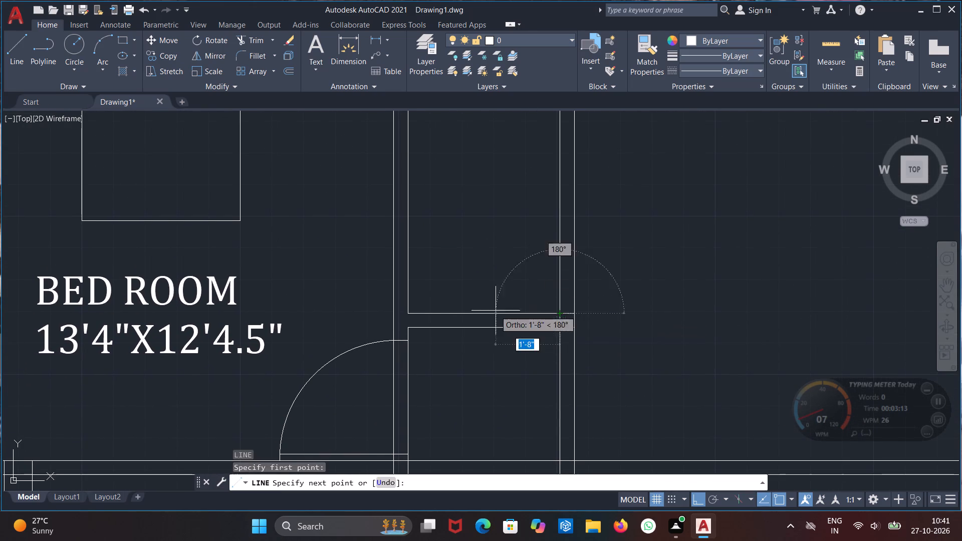
text(2')
key(Return)
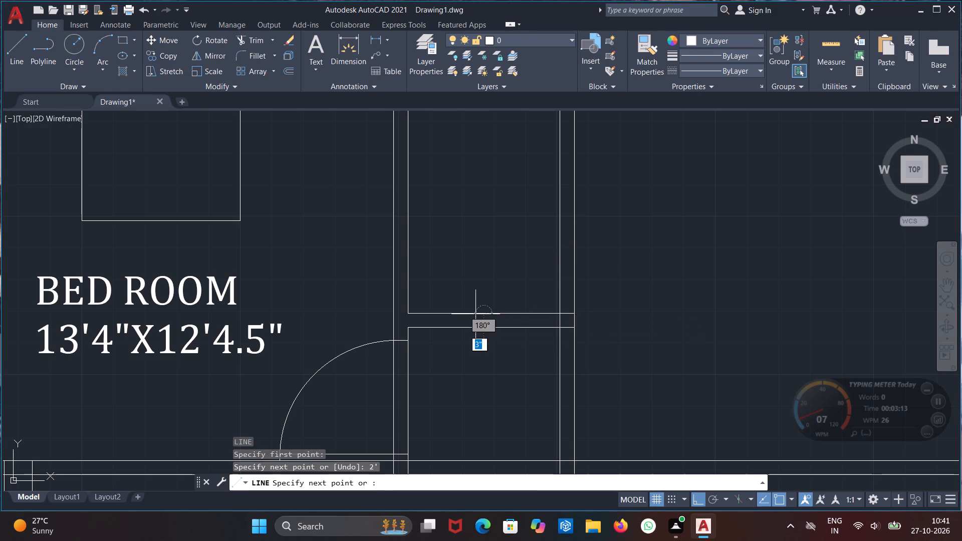
text(2")
key(Return)
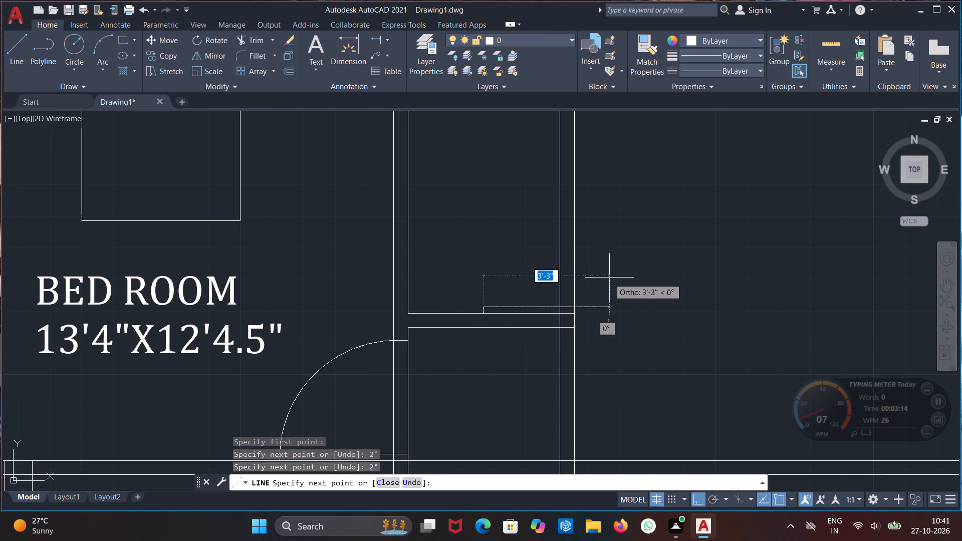
click(609, 281)
key(Escape)
Draw the door opening's outline from the leaf's crossing with the wall's outer face: 2' left, back, 2' up, and left across the wall.
key(l)
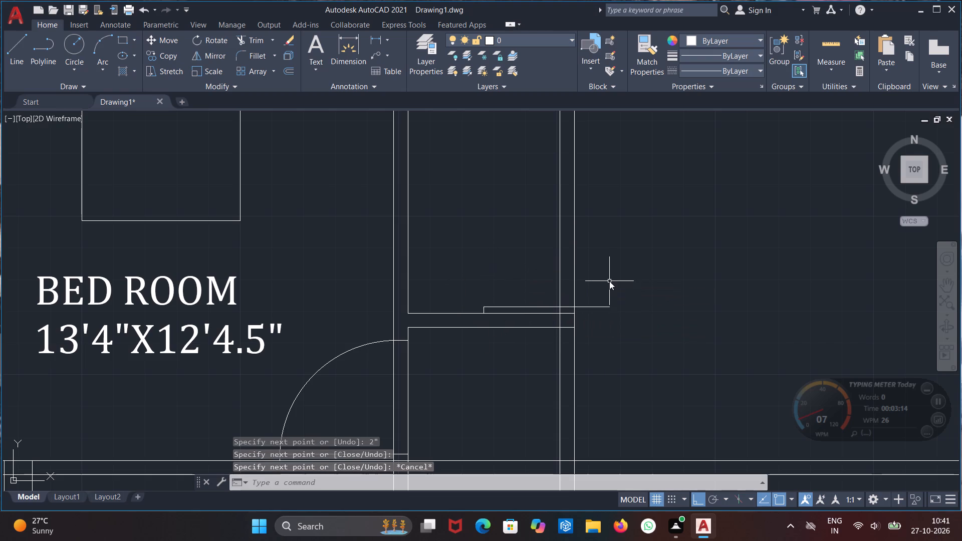
key(Return)
click(574, 307)
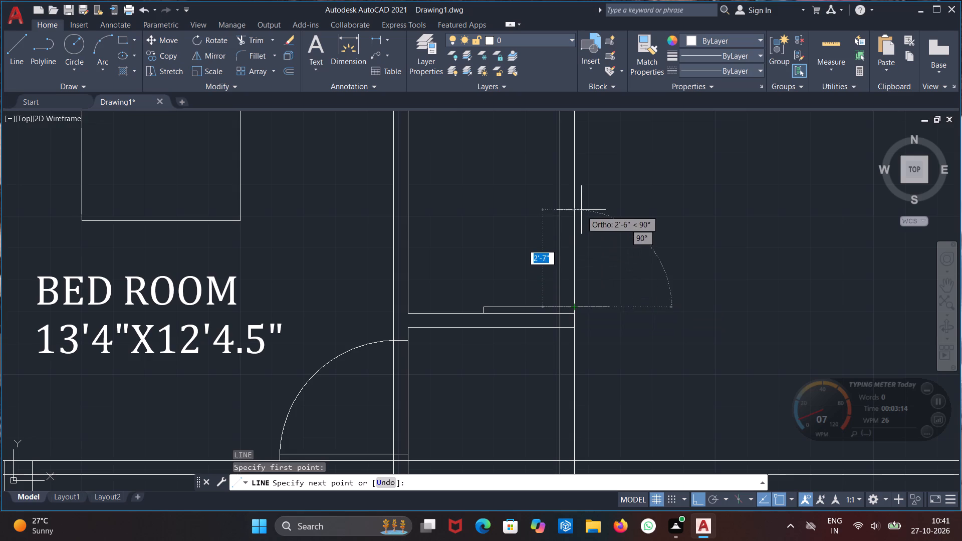
text(2')
key(Return)
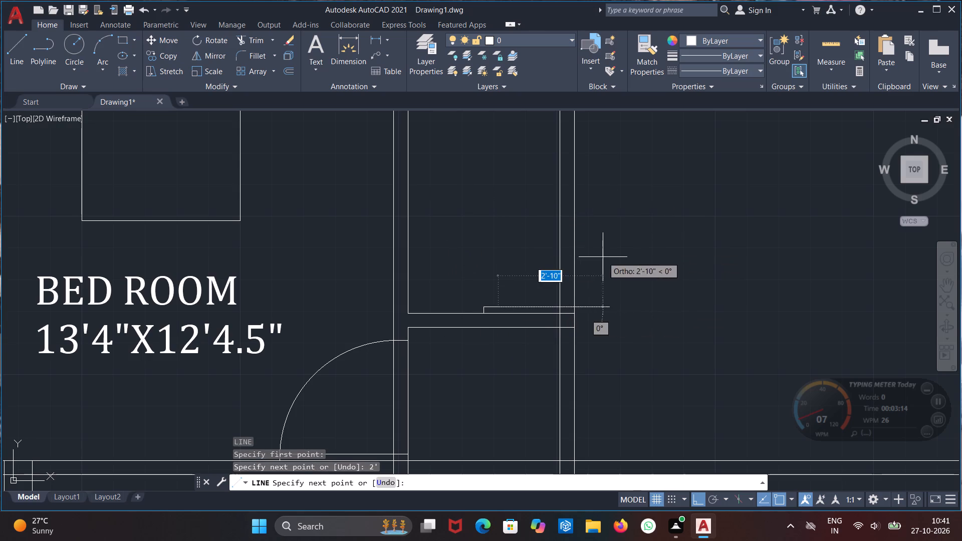
click(573, 309)
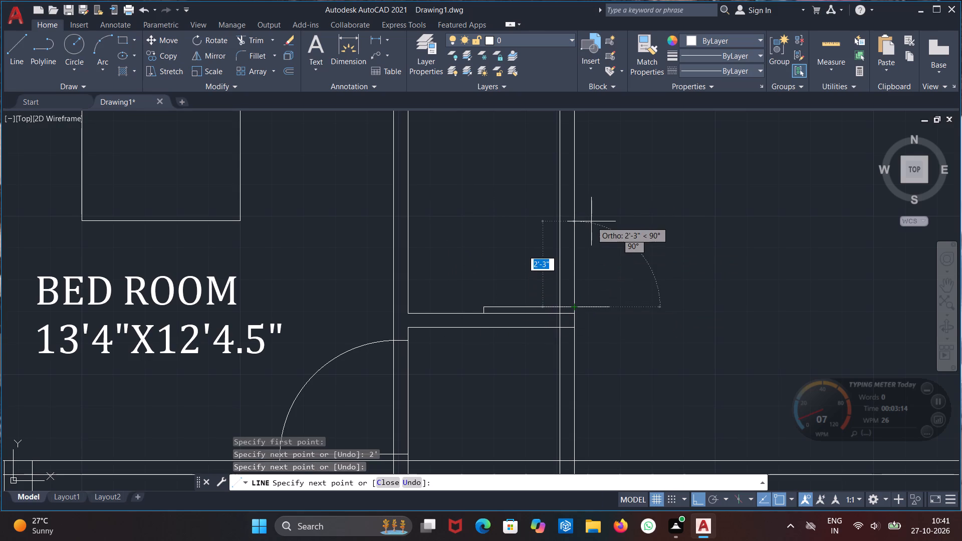
text(2')
key(Return)
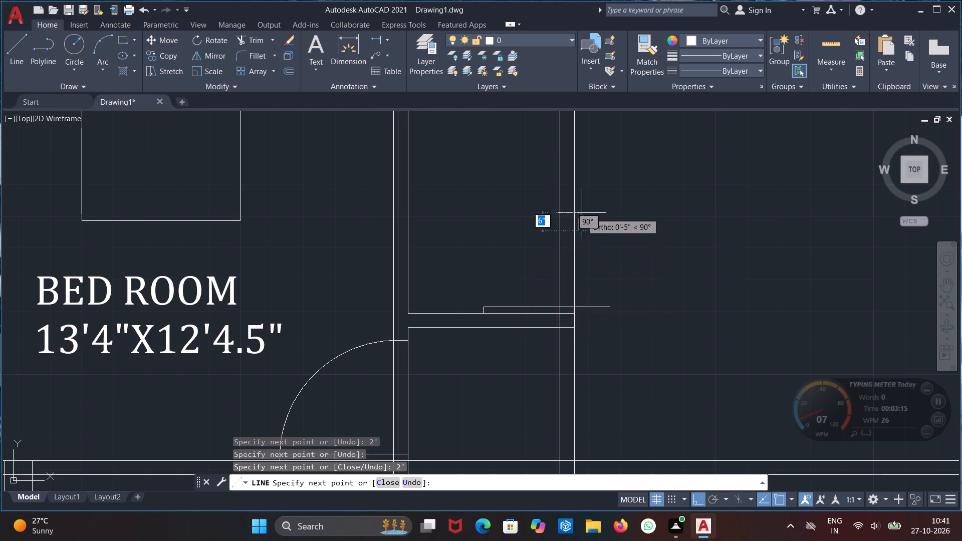
click(480, 204)
key(Escape)
Trim the jamb line inside the narrow room and the leaf line beyond the wall's outer face.
text(TR)
key(Return)
click(506, 246)
click(521, 203)
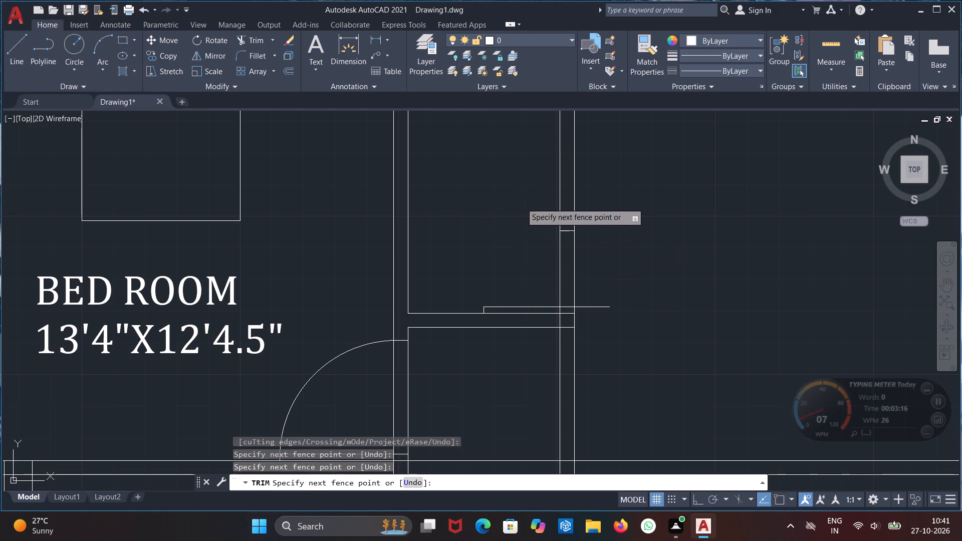
click(590, 315)
drag(595, 296, 595, 292)
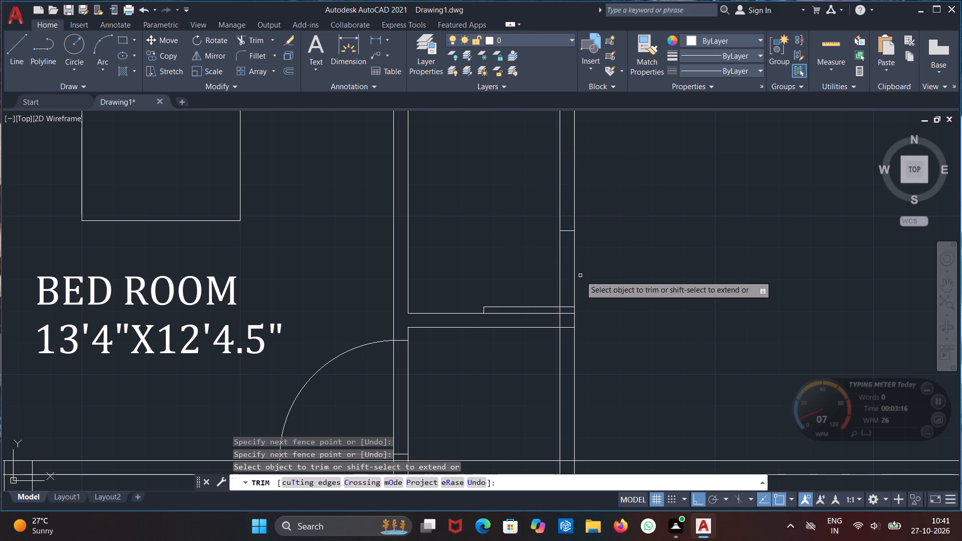
key(Escape)
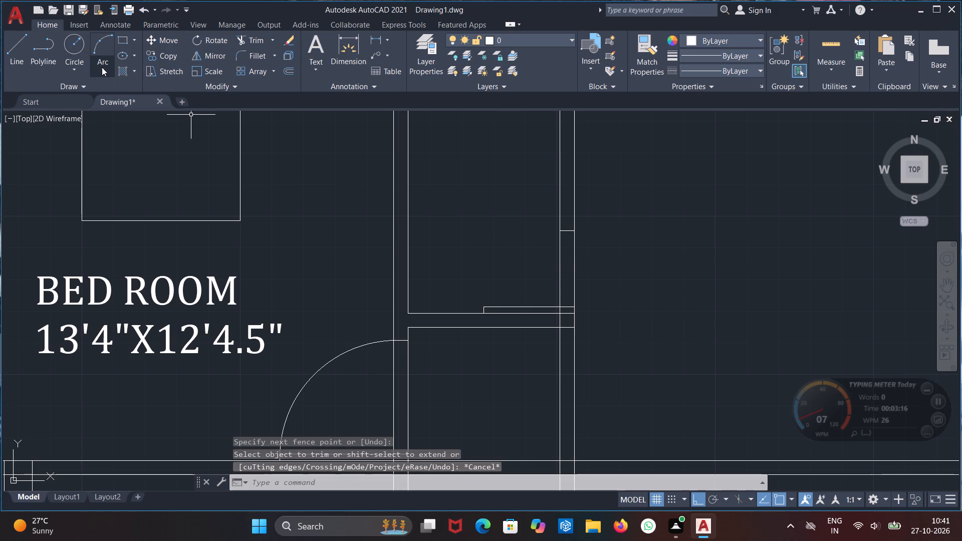
Draw a three-point arc for the 2' door's swing, from the jamb line at the wall's inner face through the leaf's upper to lower corner.
click(102, 67)
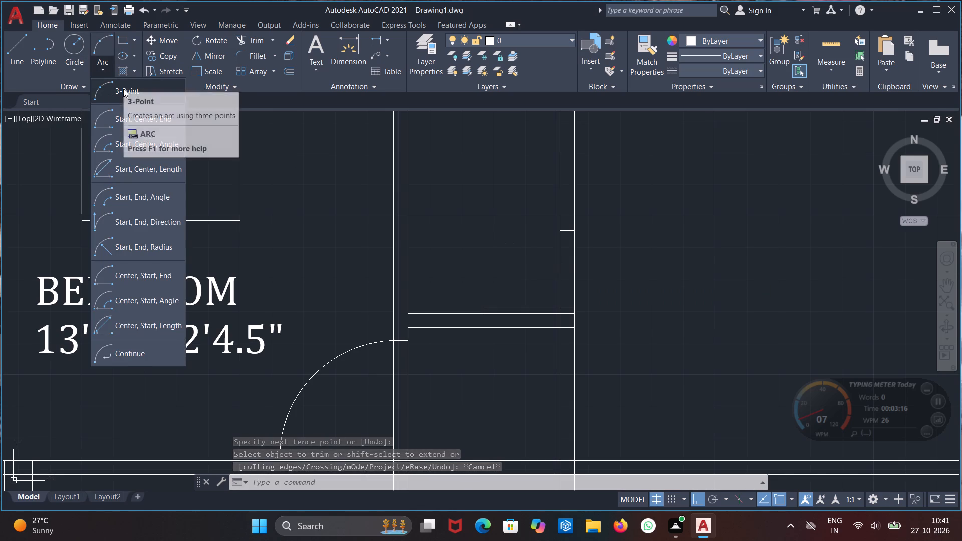
click(123, 89)
scroll(503, 279, up, 2)
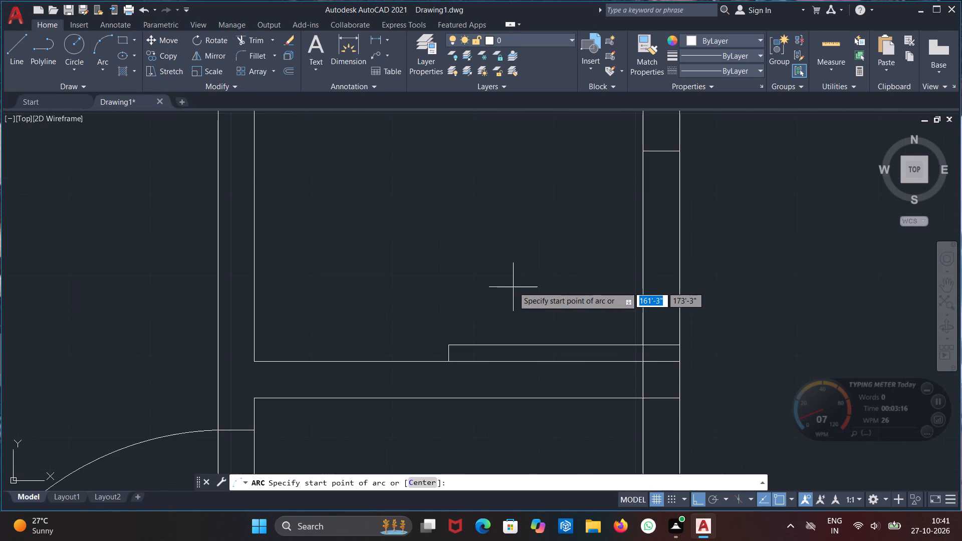
middle_drag(513, 287, 456, 309)
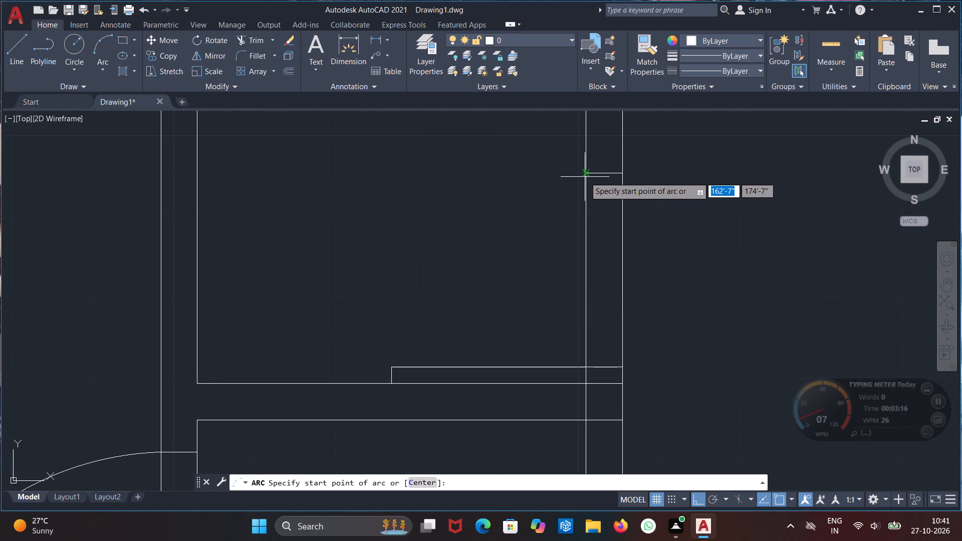
click(585, 171)
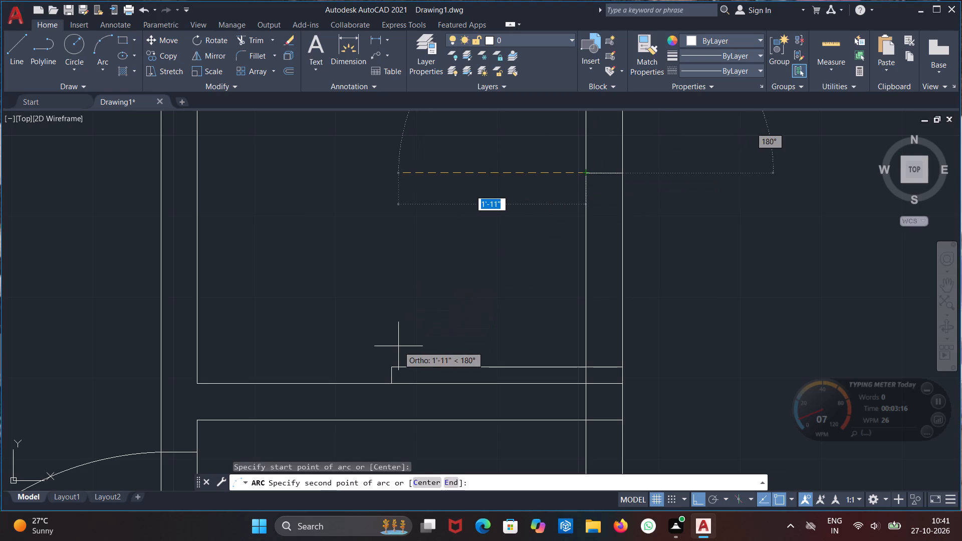
middle_drag(398, 346, 444, 282)
scroll(428, 320, up, 2)
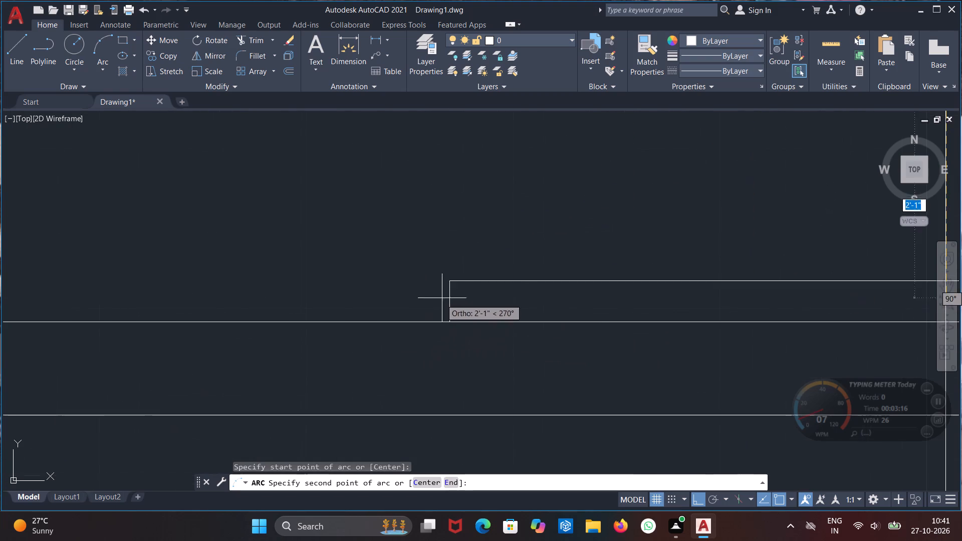
click(452, 282)
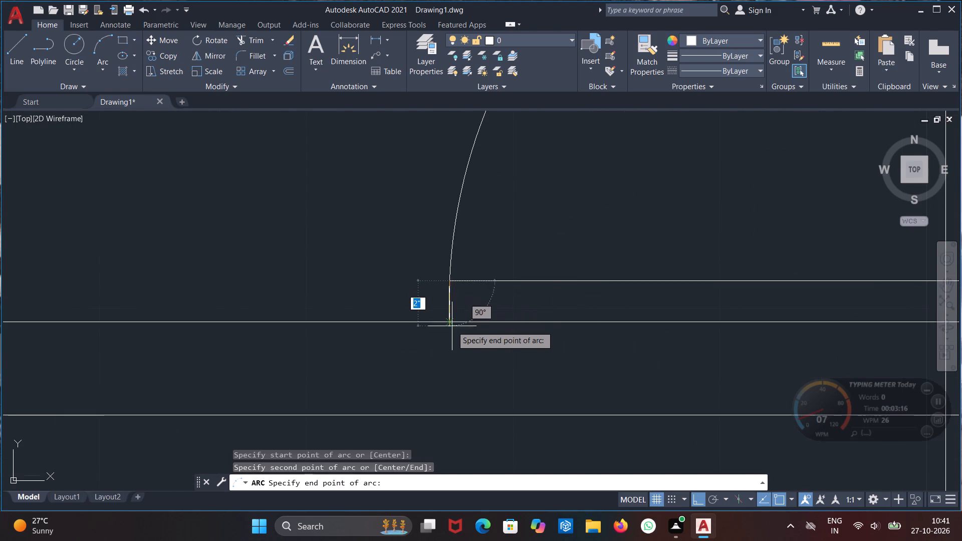
click(450, 322)
scroll(492, 285, down, 3)
scroll(540, 233, down, 2)
middle_drag(542, 230, 537, 261)
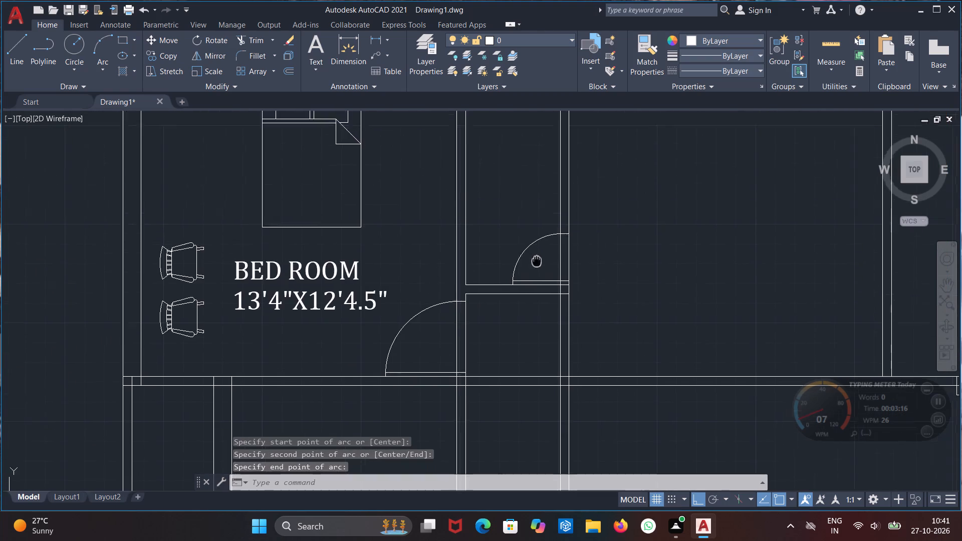
middle_drag(537, 261, 596, 330)
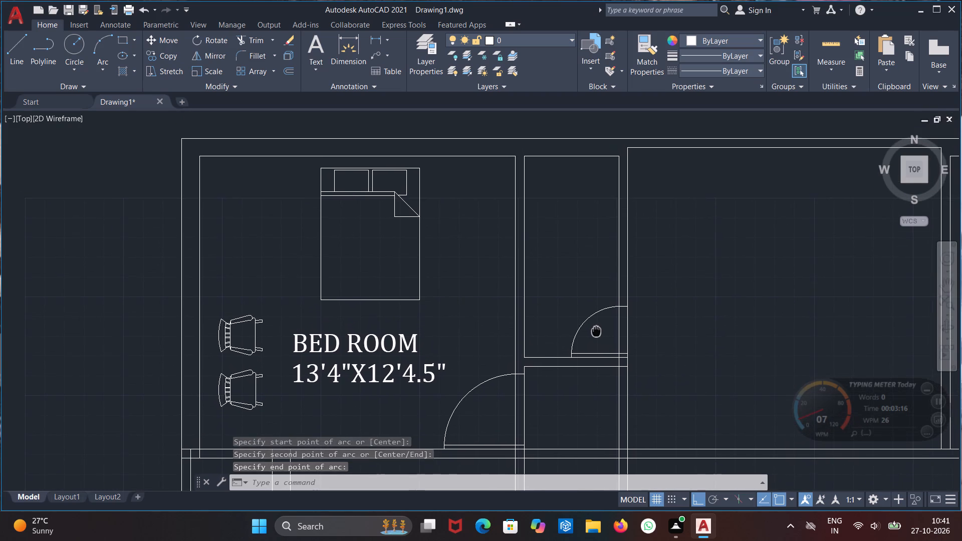
Add a 4.5" vertical partition in the large middle room by offsetting its right wall line 8' left, and that new line 4.5" left.
middle_drag(596, 330, 451, 304)
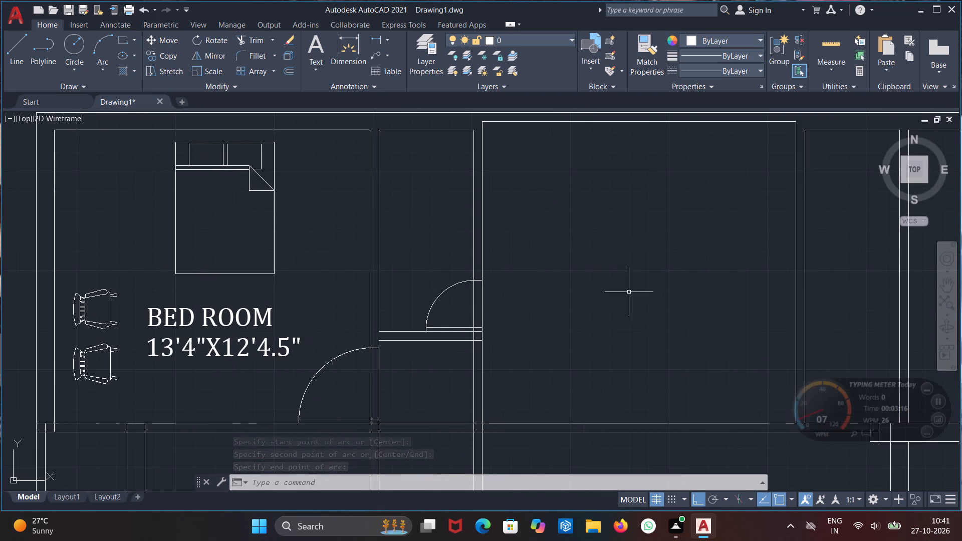
scroll(641, 310, down, 1)
middle_drag(621, 300, 545, 278)
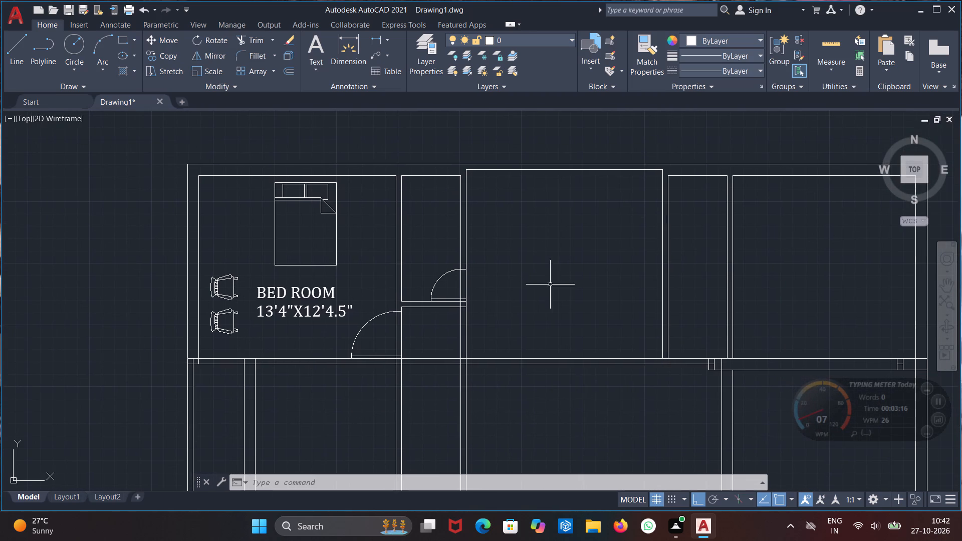
scroll(564, 315, up, 1)
middle_drag(564, 315, 563, 350)
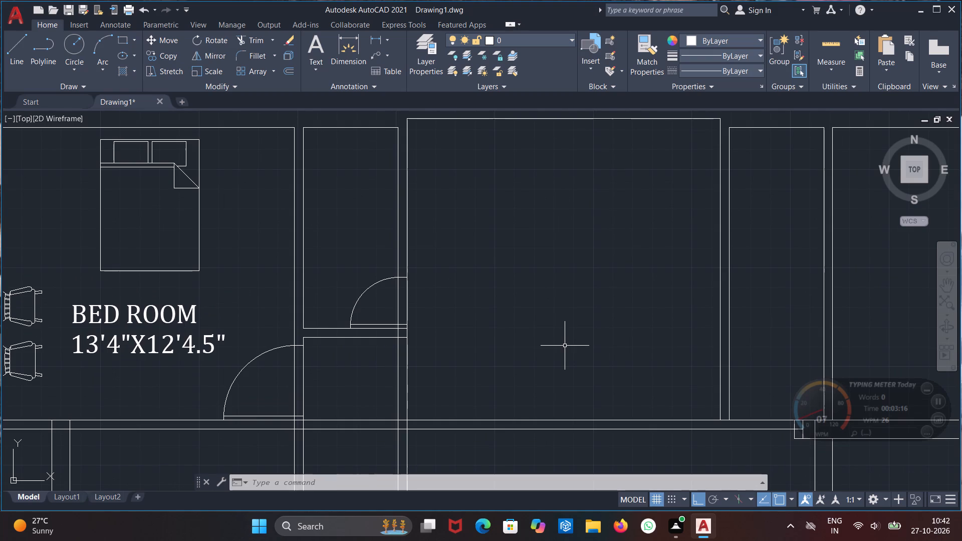
scroll(566, 337, down, 1)
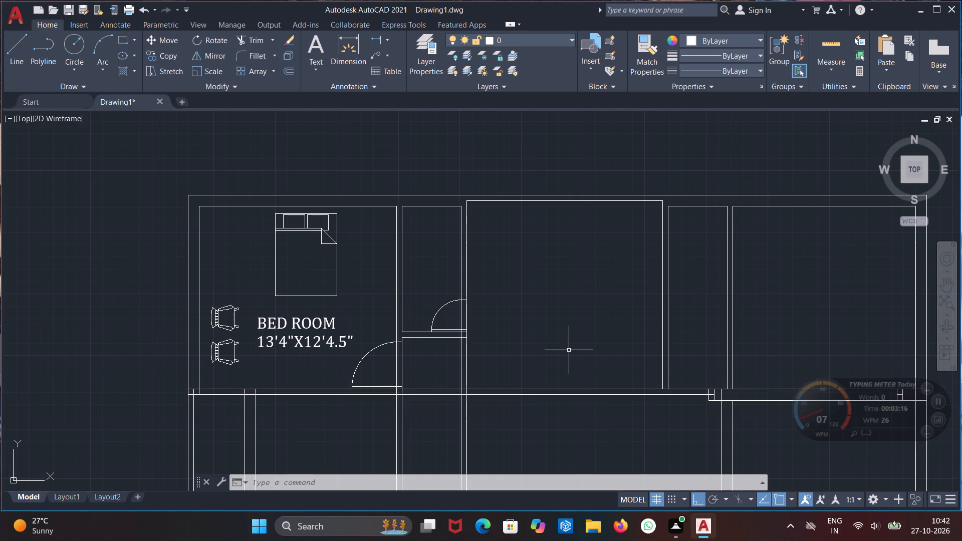
text(OF)
key(Return)
key(Return)
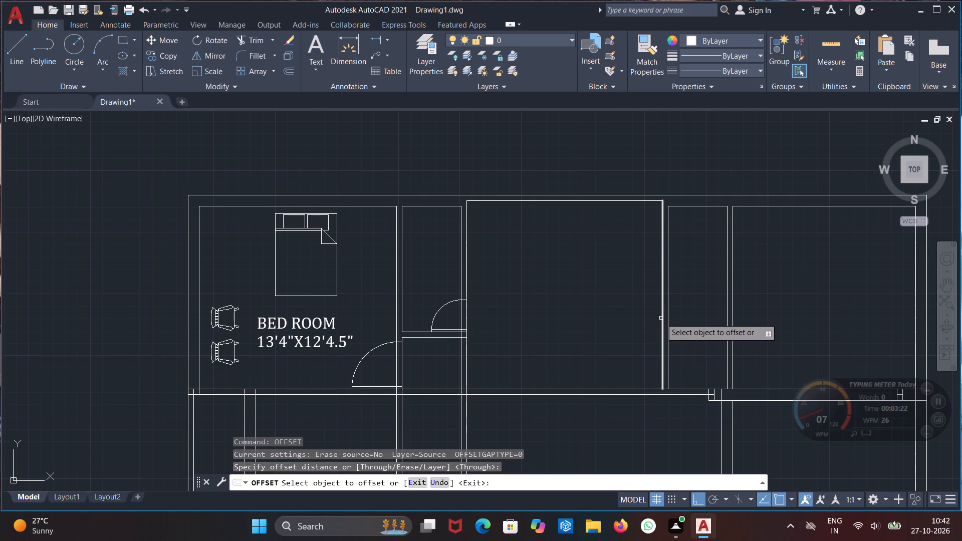
click(661, 318)
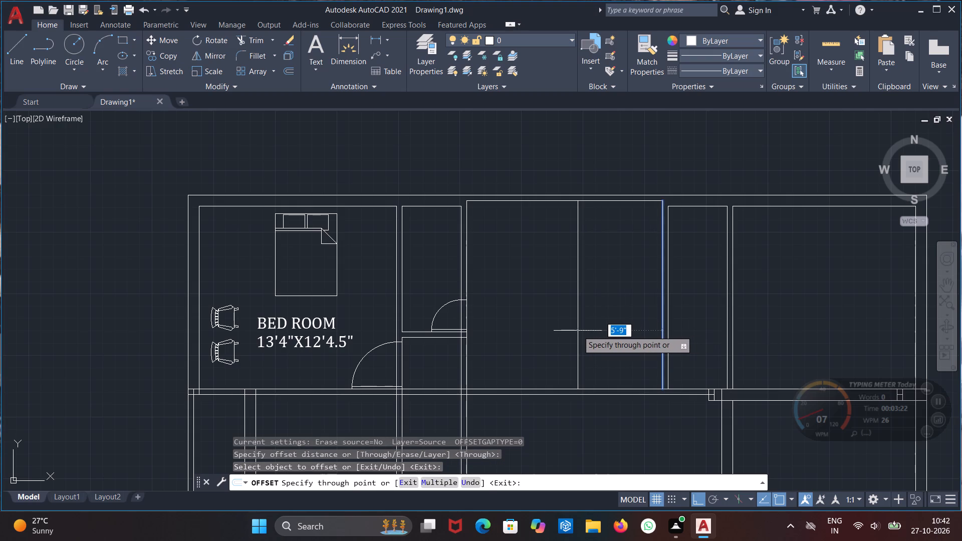
text(8')
key(Return)
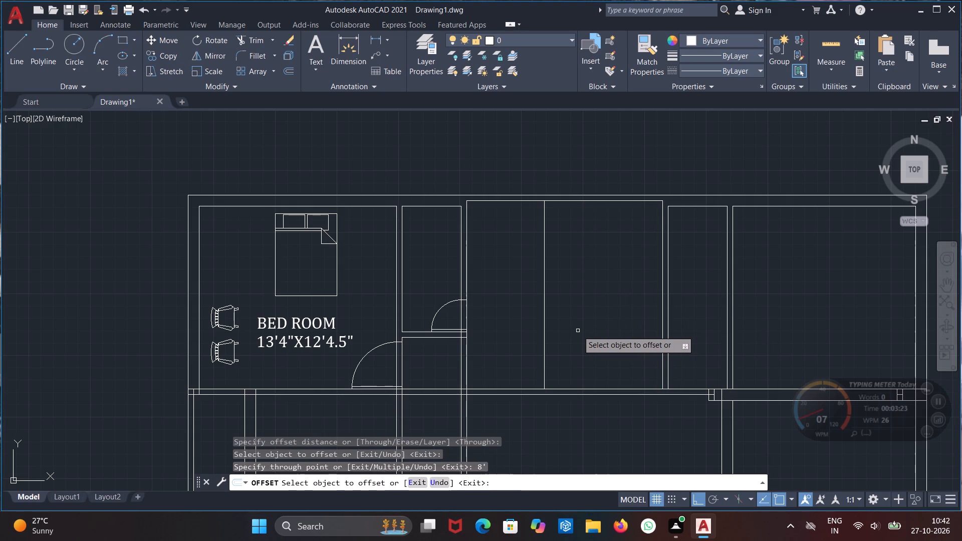
click(544, 352)
text(4.5")
key(Return)
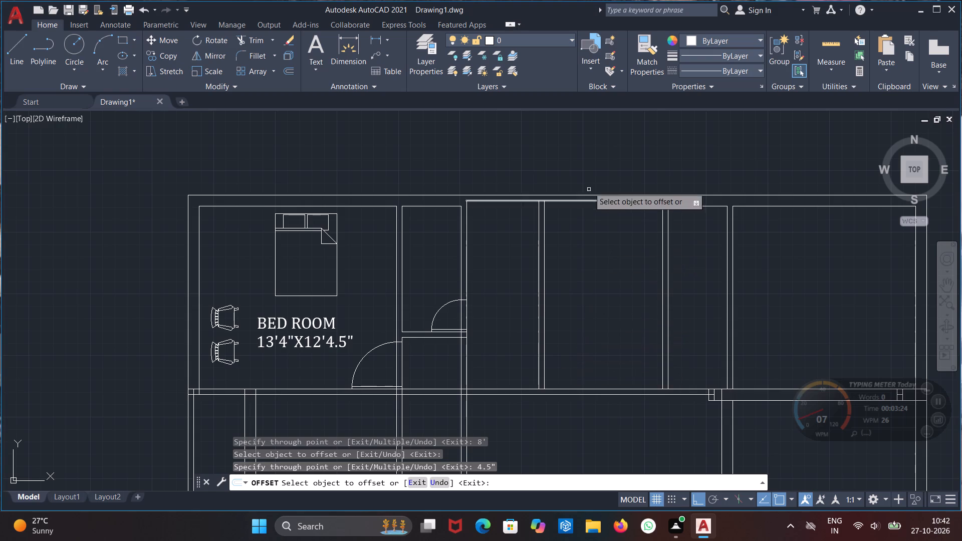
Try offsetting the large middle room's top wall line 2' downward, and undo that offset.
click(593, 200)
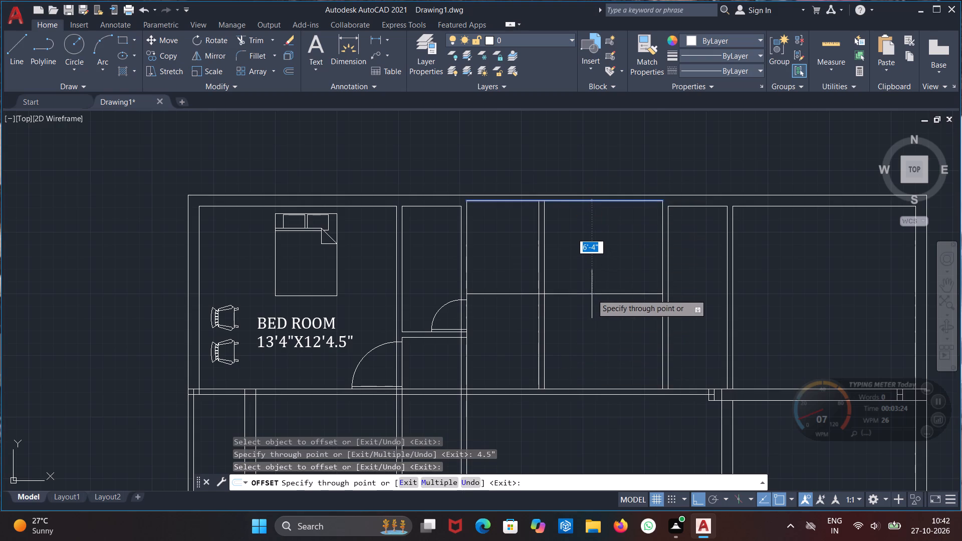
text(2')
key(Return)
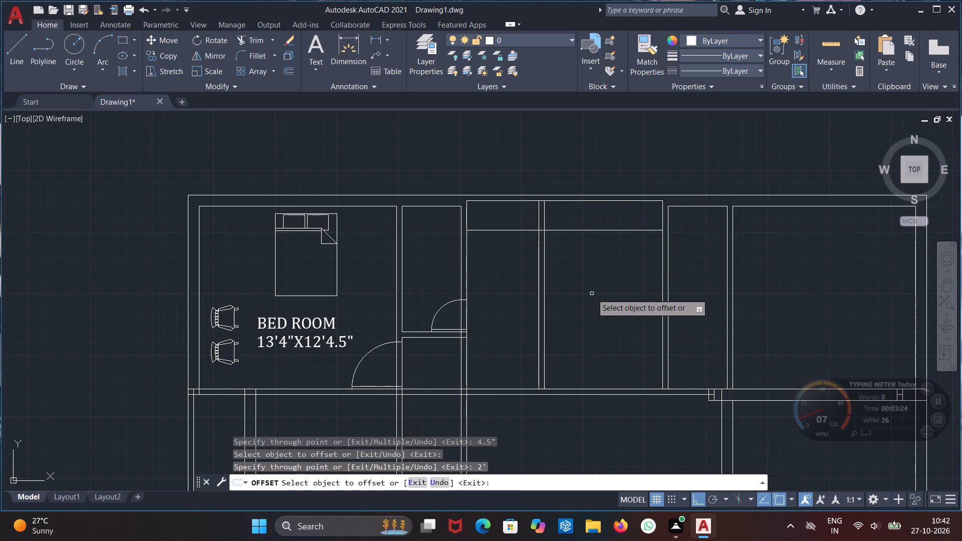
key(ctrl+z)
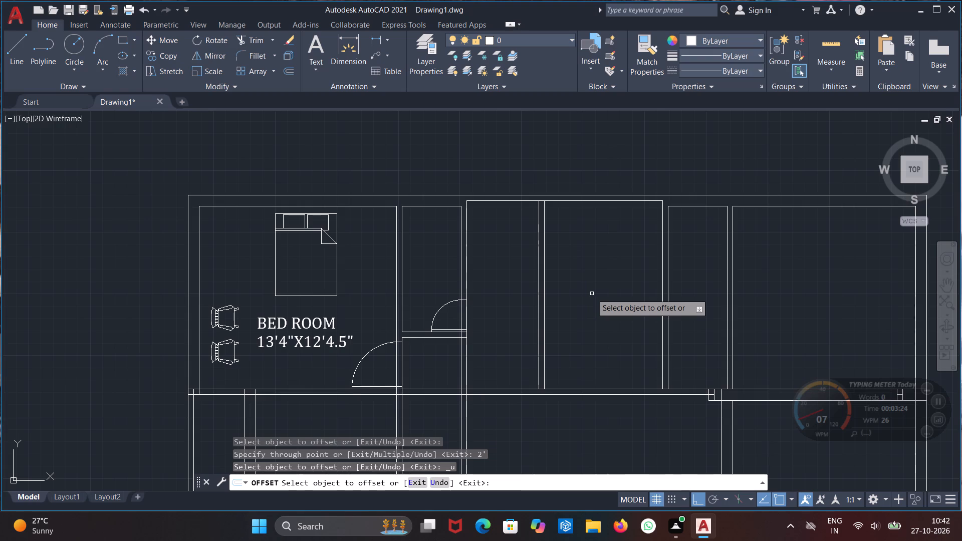
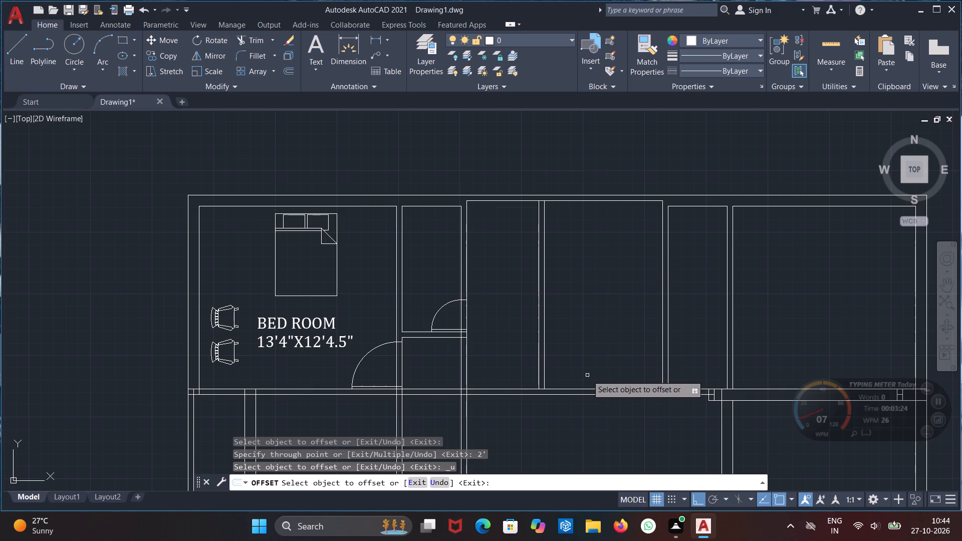
Trim the bottom wall's upper line where it crosses the vertical walls on both sides of the large middle room.
key(Escape)
key(t)
key(r)
key(Return)
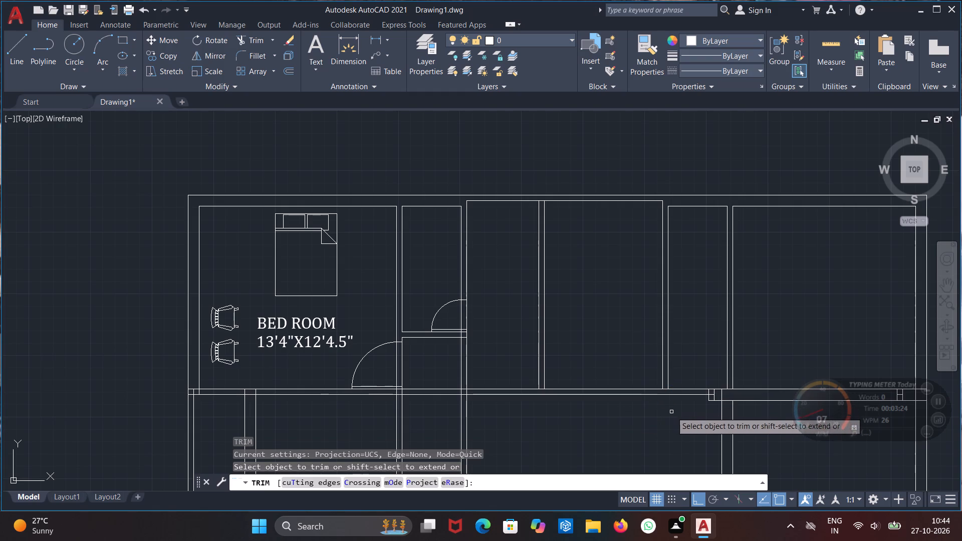
scroll(456, 394, up, 1)
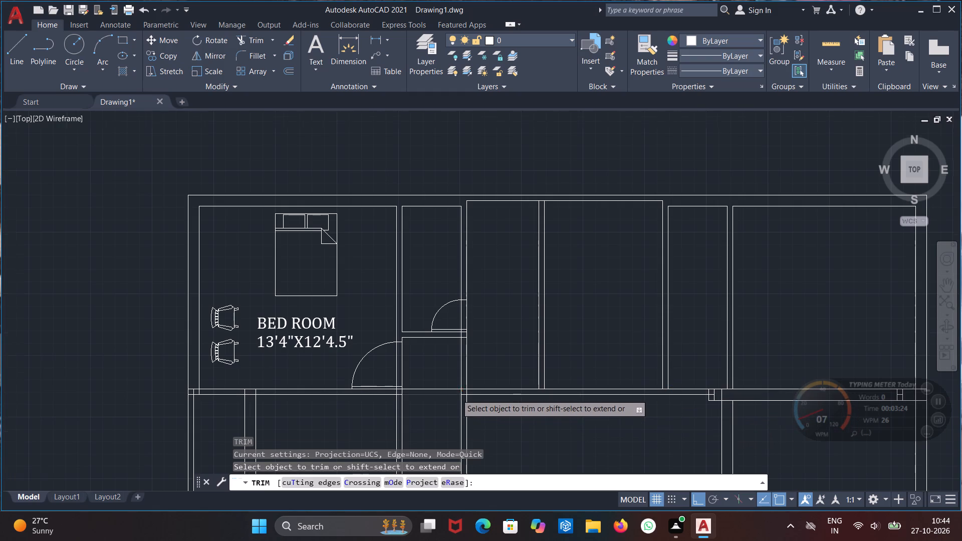
click(465, 388)
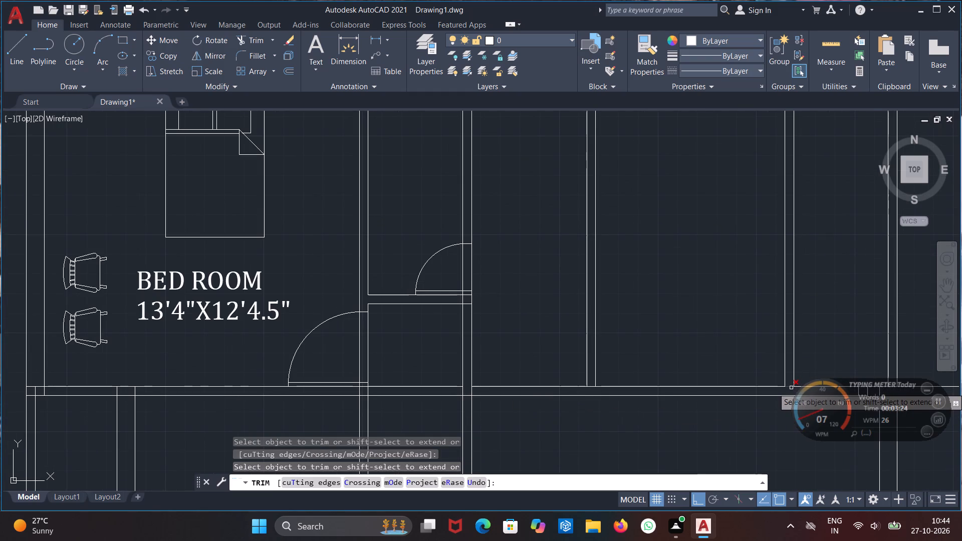
click(791, 388)
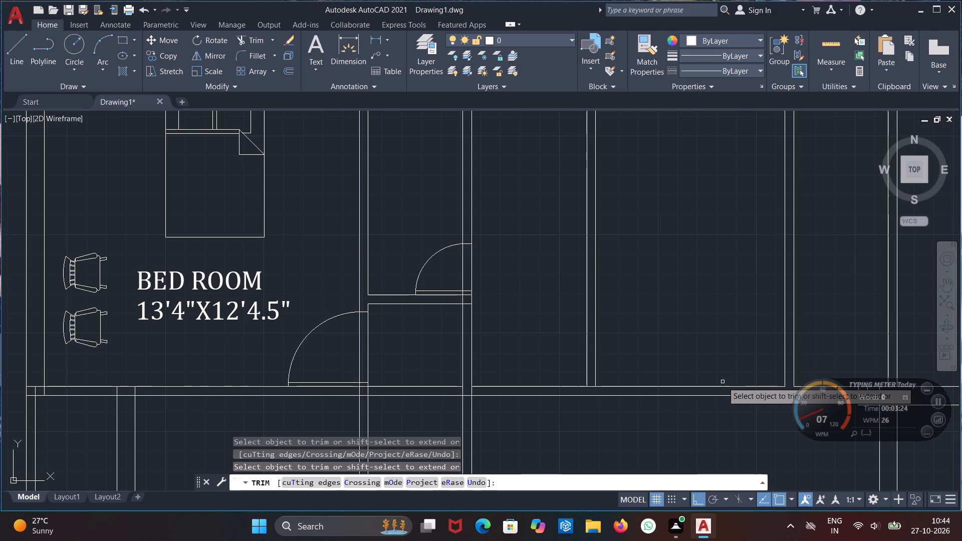
key(Escape)
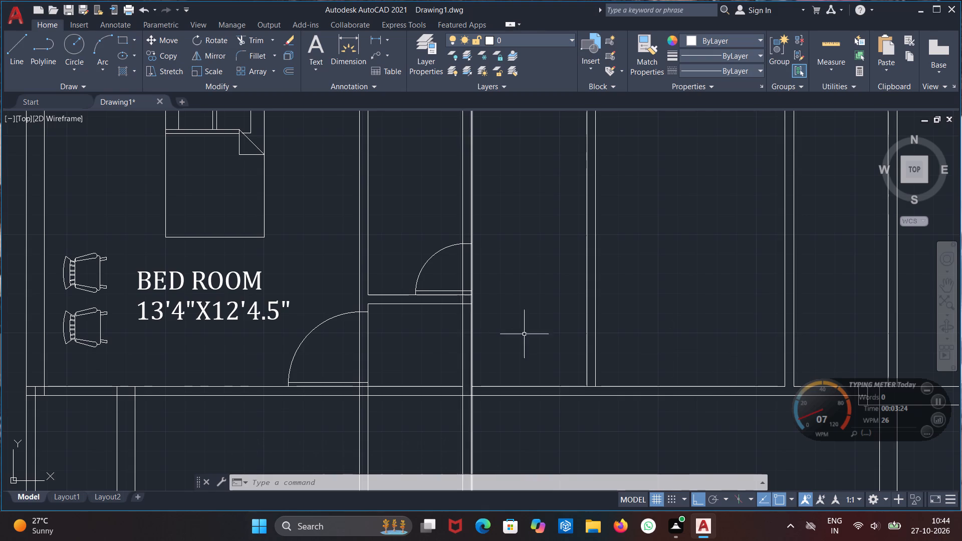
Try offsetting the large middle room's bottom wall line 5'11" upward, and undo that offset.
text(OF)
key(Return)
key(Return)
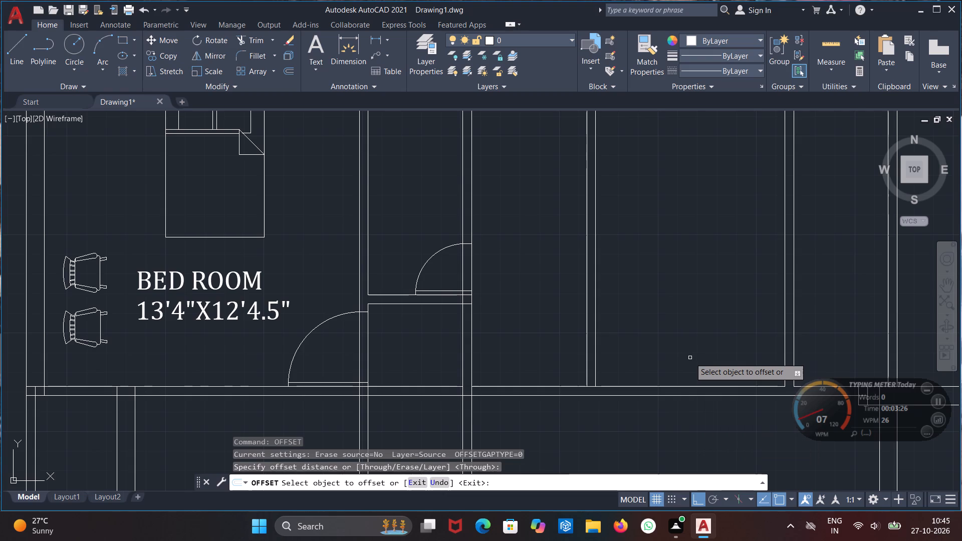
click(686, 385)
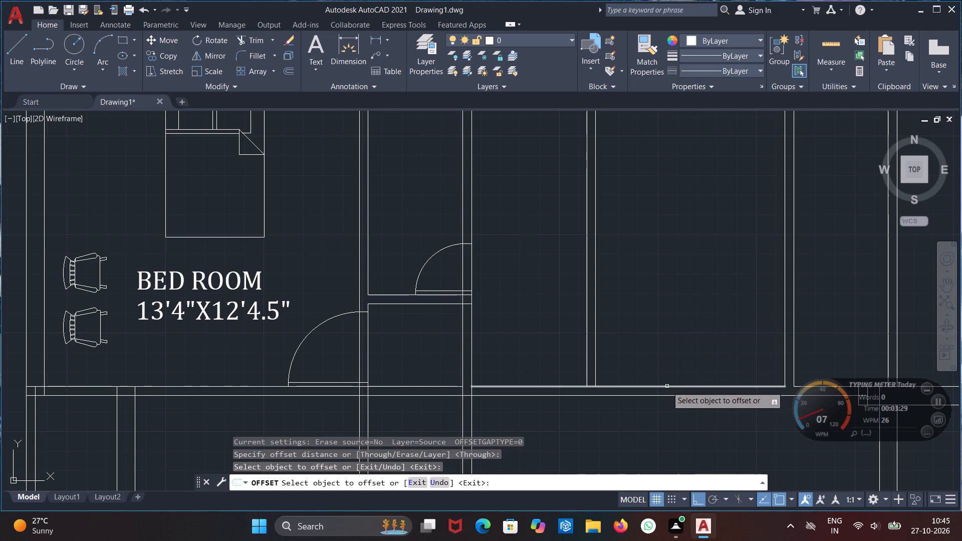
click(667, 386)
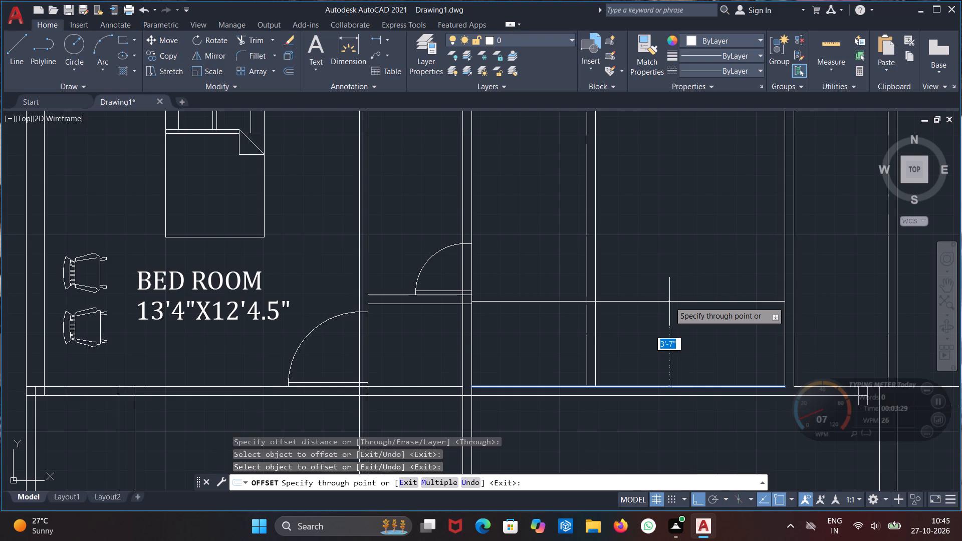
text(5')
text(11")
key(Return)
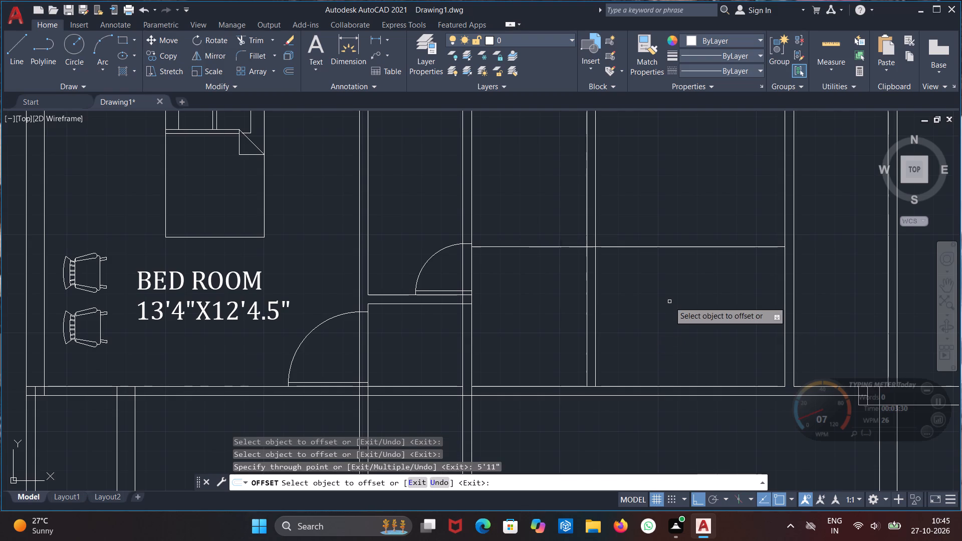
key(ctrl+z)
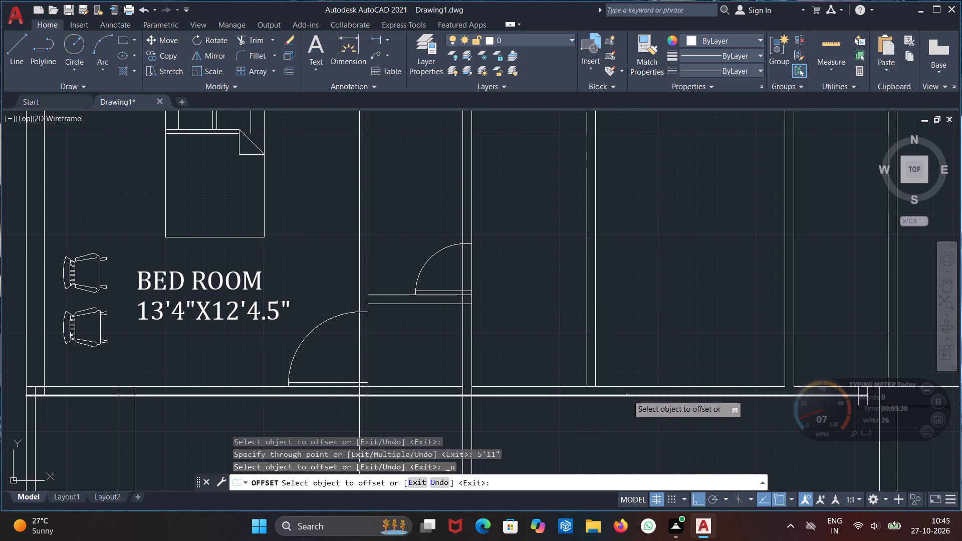
Add a 4.5" horizontal partition in the large middle room by offsetting its bottom wall line 8' upward, and that new line 4.5" upward.
click(634, 386)
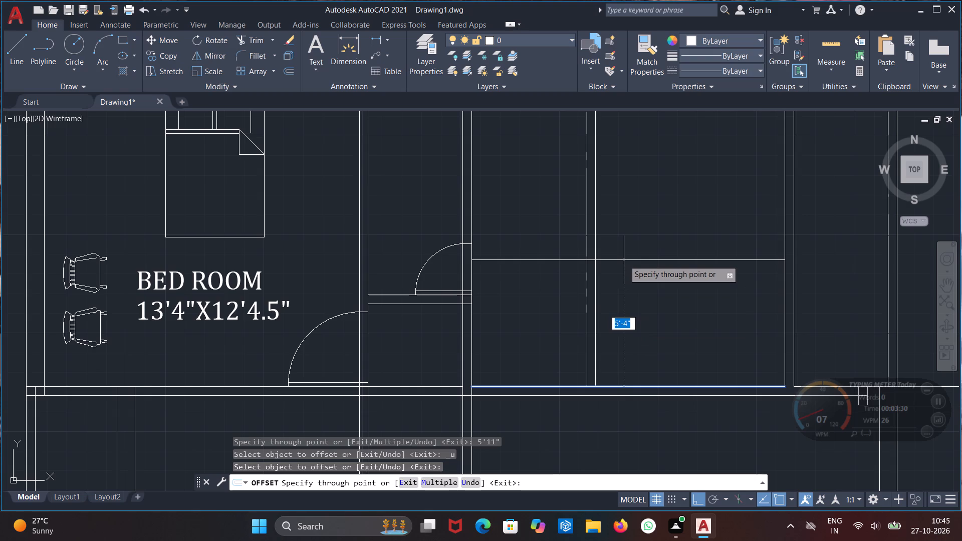
text(8')
key(Return)
scroll(624, 256, down, 1)
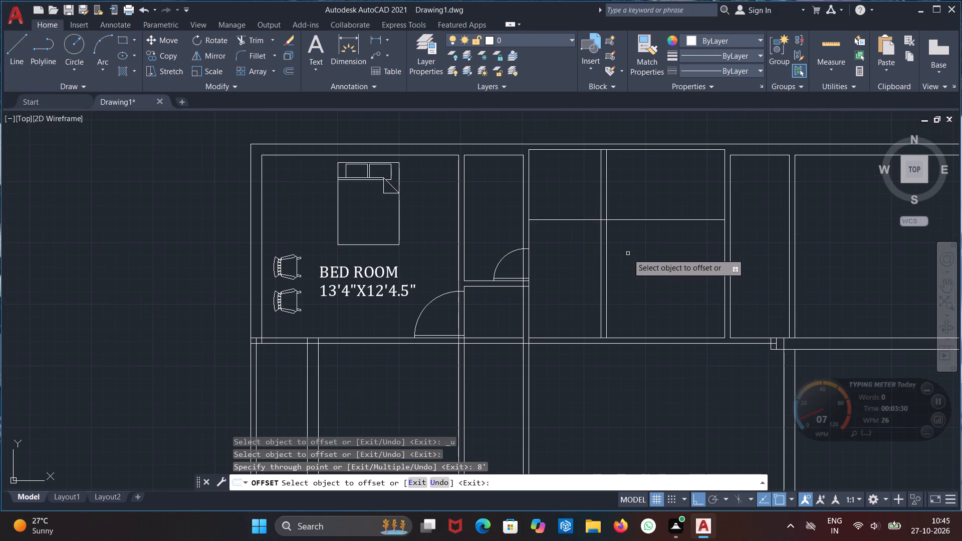
scroll(628, 253, up, 2)
middle_drag(629, 258, 629, 281)
scroll(682, 173, down, 1)
middle_drag(681, 212, 680, 217)
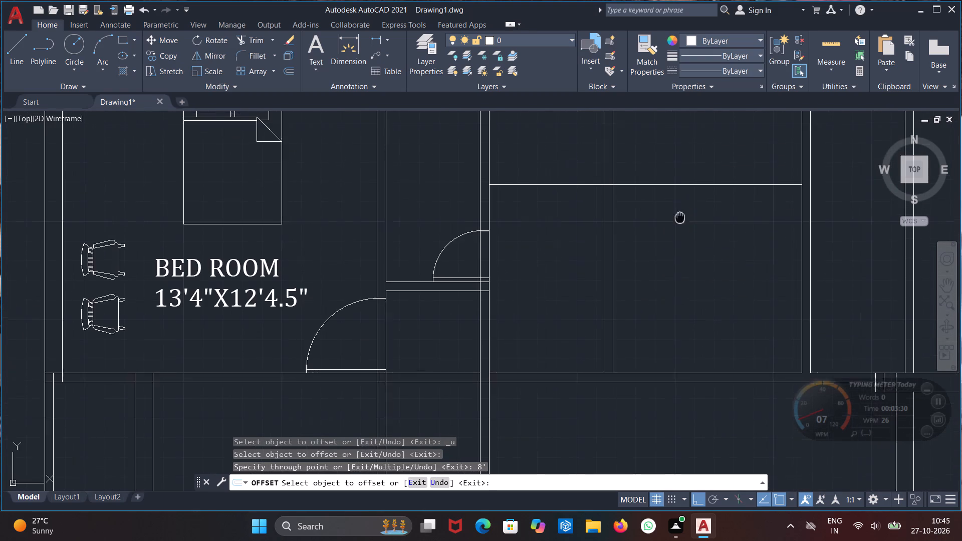
middle_drag(680, 217, 664, 245)
click(671, 215)
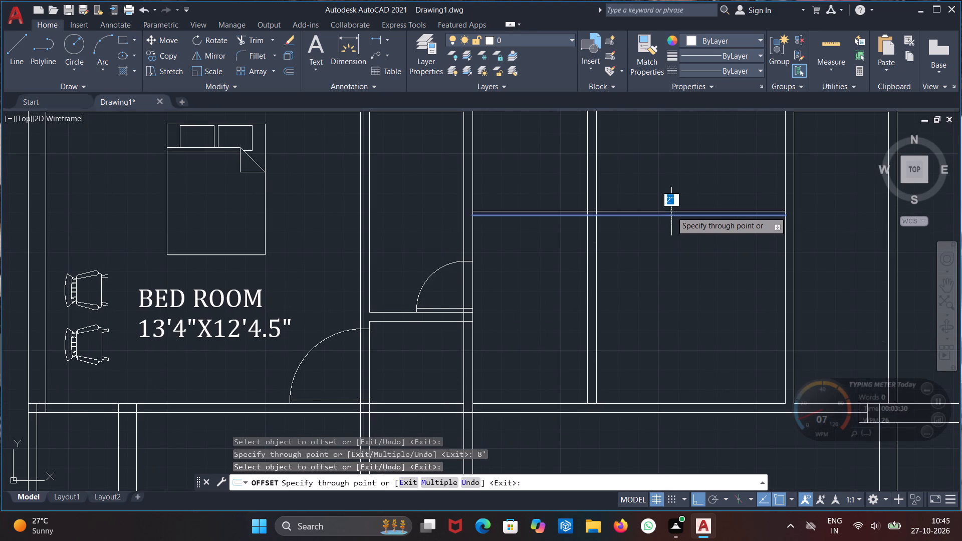
text(4.5")
key(Return)
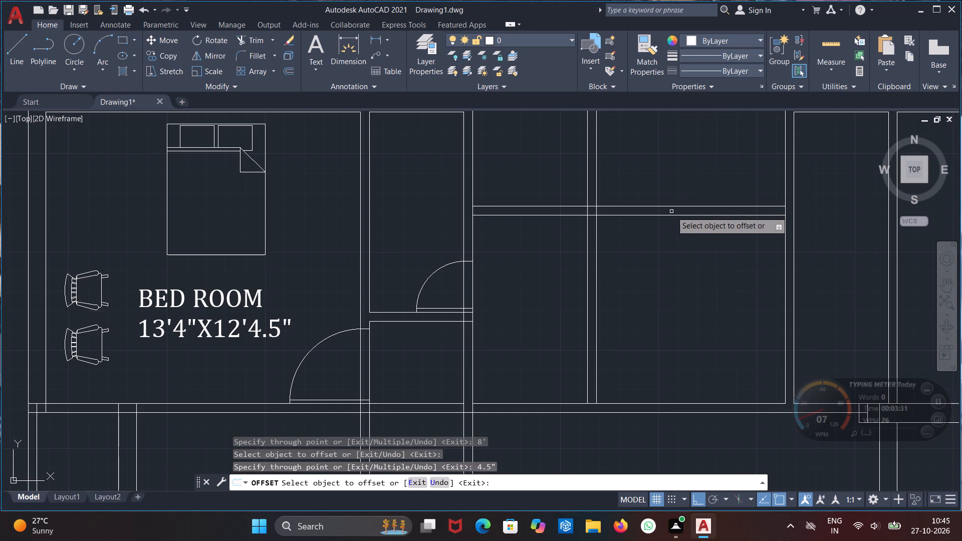
scroll(674, 228, down, 1)
middle_drag(667, 261, 646, 283)
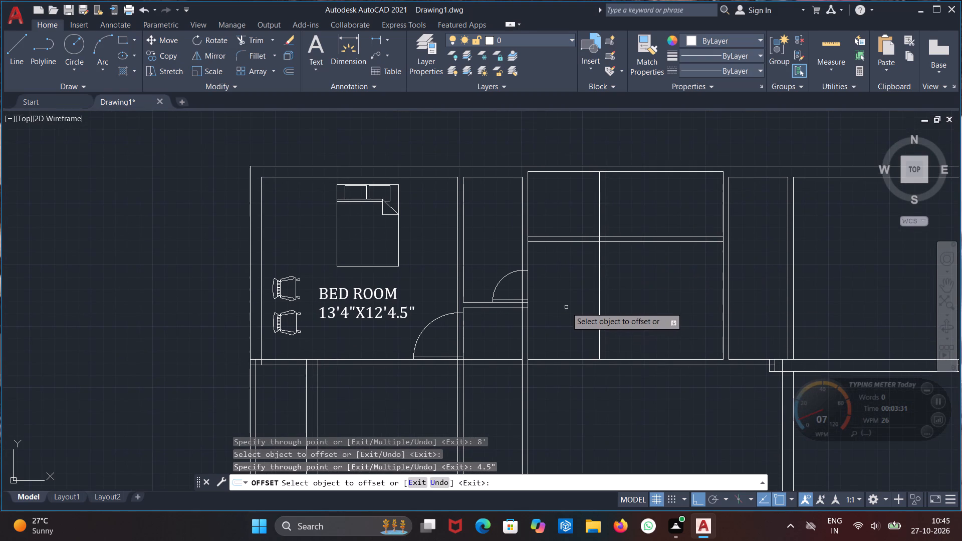
key(Escape)
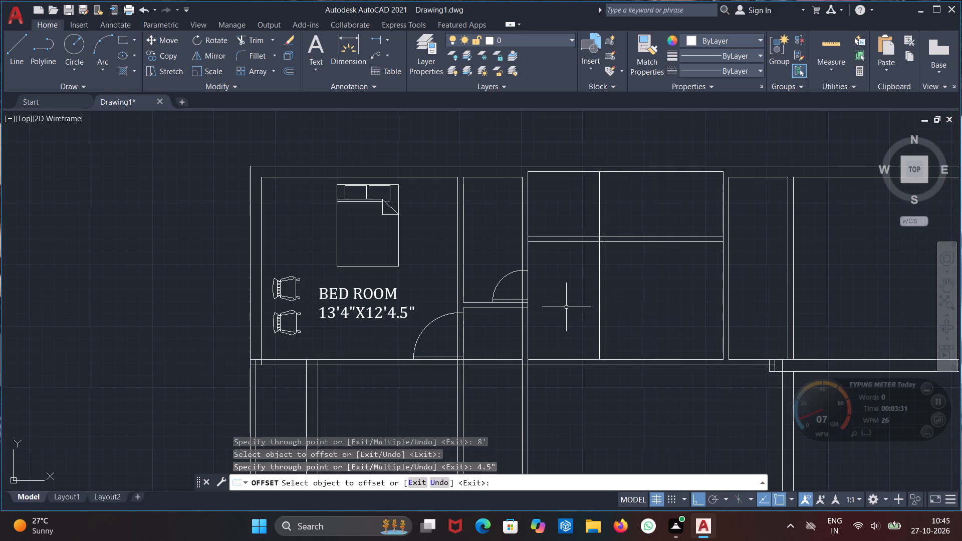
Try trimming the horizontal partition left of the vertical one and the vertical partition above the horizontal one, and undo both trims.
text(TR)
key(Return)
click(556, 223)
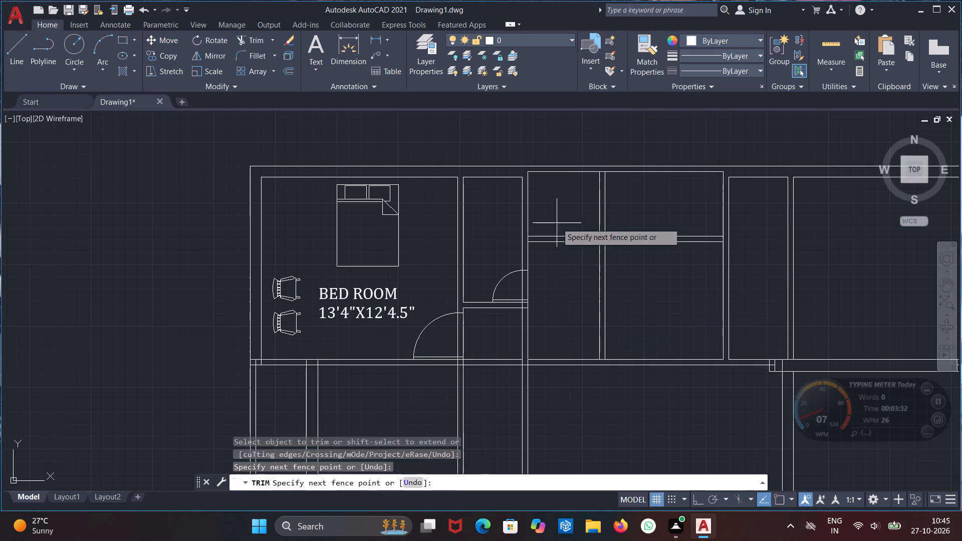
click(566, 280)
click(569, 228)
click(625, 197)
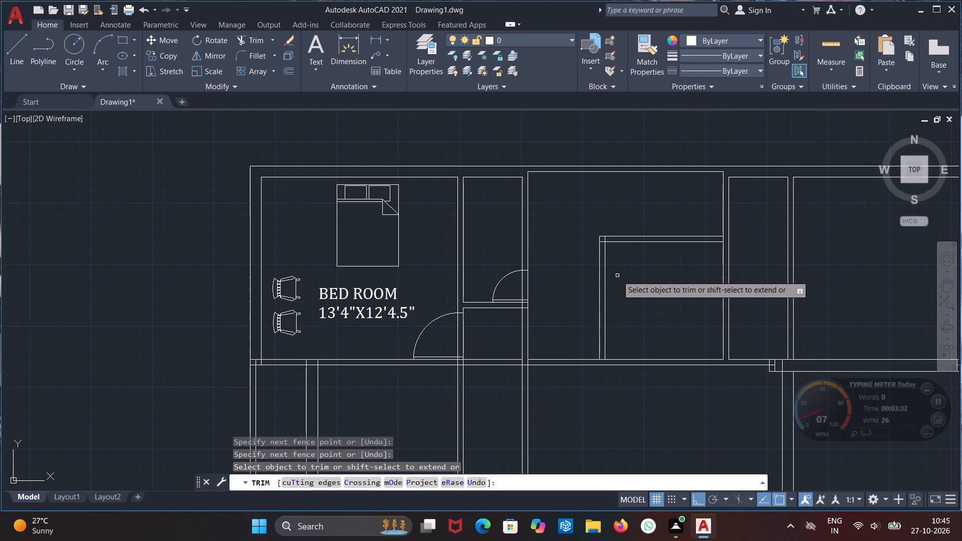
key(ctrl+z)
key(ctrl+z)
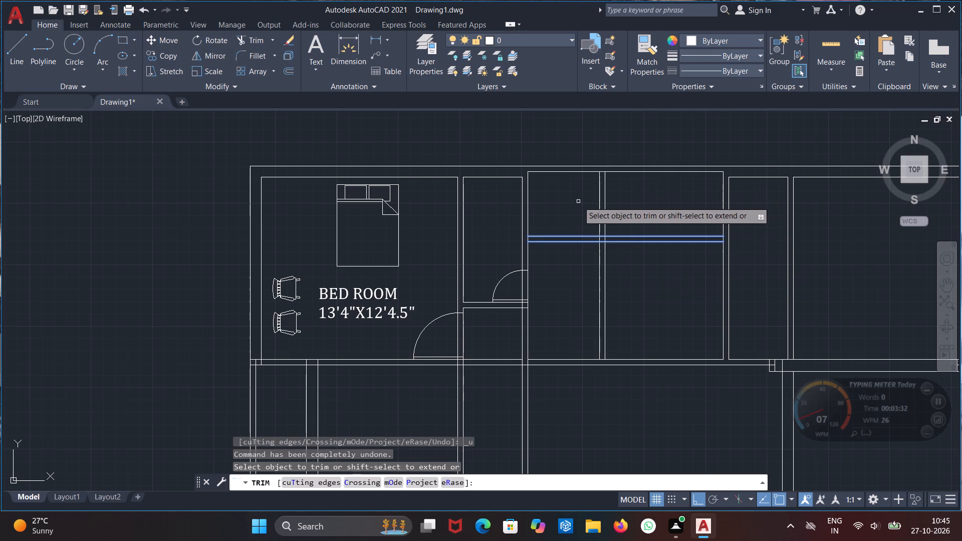
Trim both lines of the vertical partition above the horizontal partition in the large middle room.
click(583, 202)
click(625, 201)
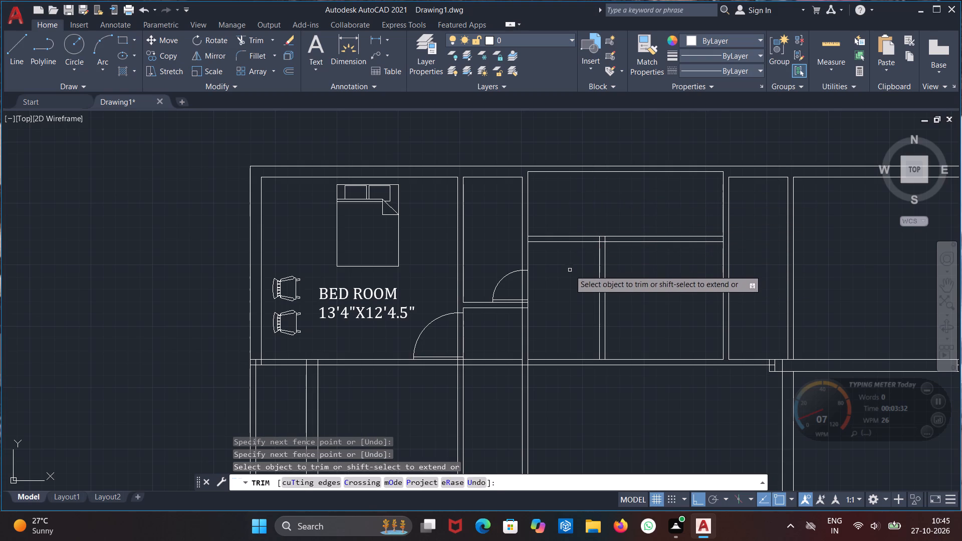
key(Escape)
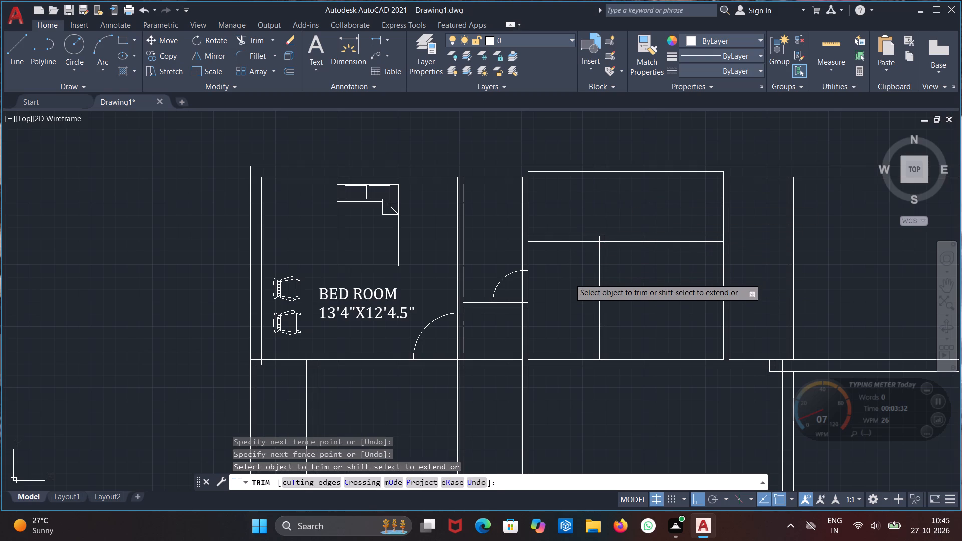
Draw a vertical jamb line upward across the left end of the horizontal partition, just inside the room's left wall.
key(l)
key(Return)
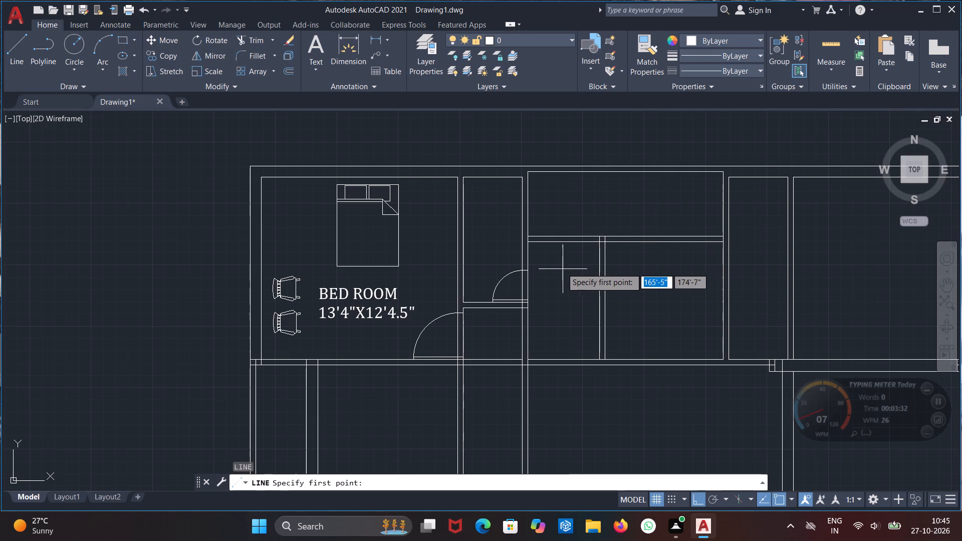
scroll(553, 254, up, 1)
middle_drag(553, 254, 541, 317)
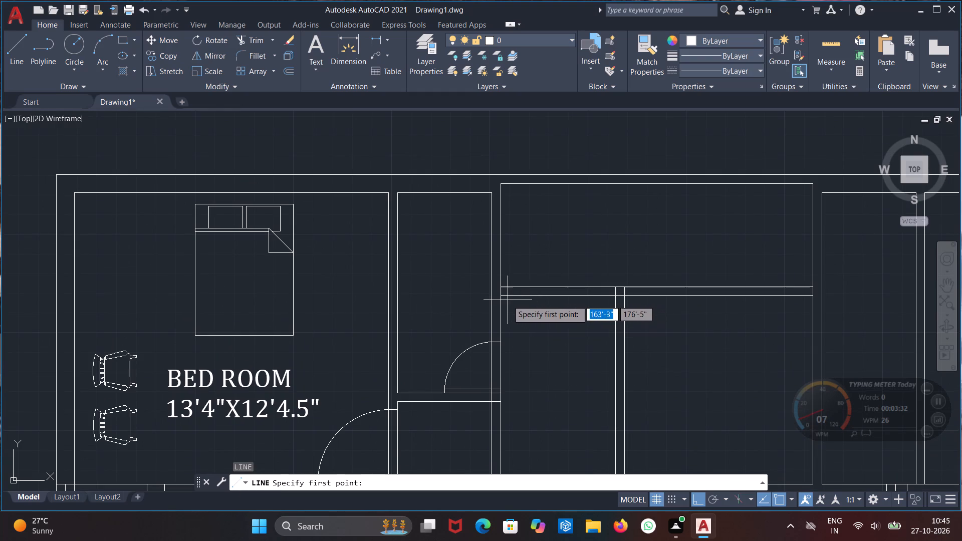
scroll(506, 301, up, 2)
click(499, 292)
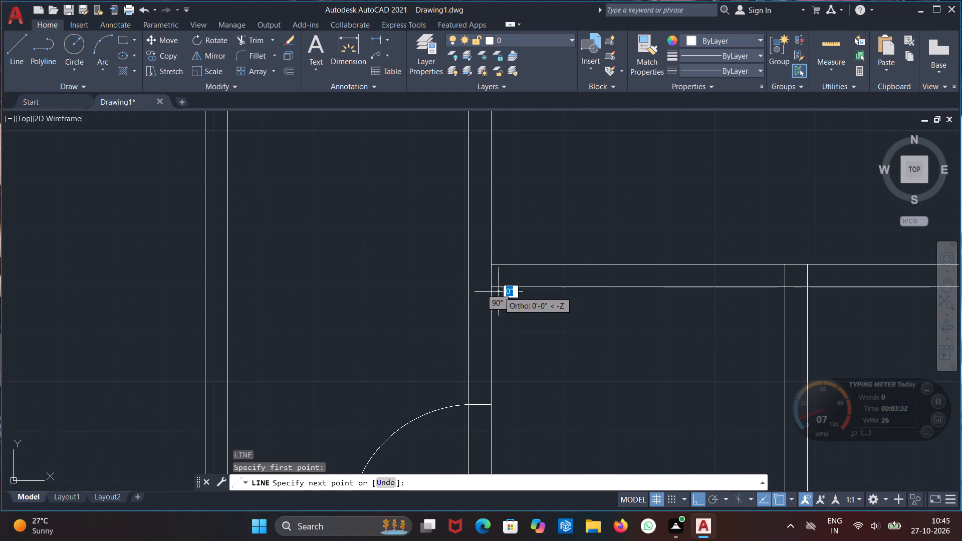
click(505, 151)
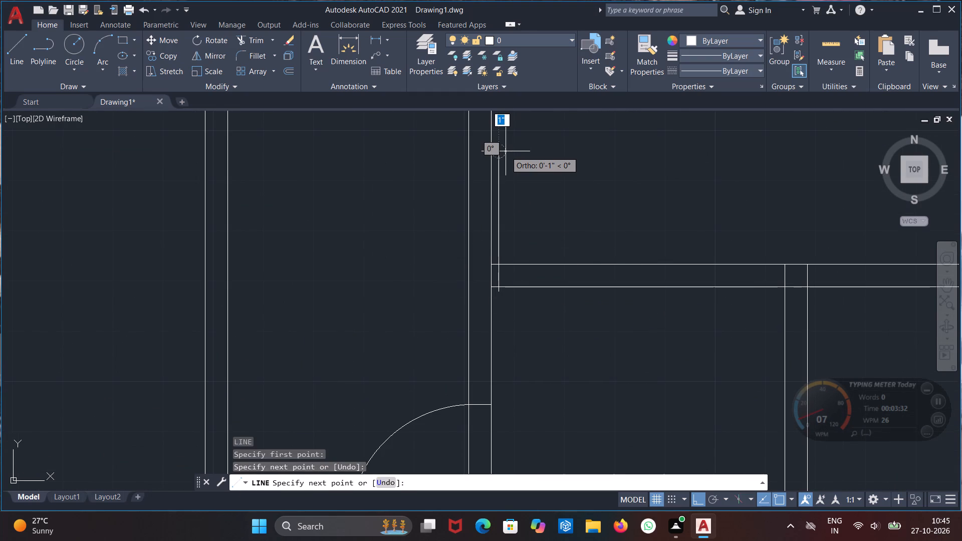
key(Escape)
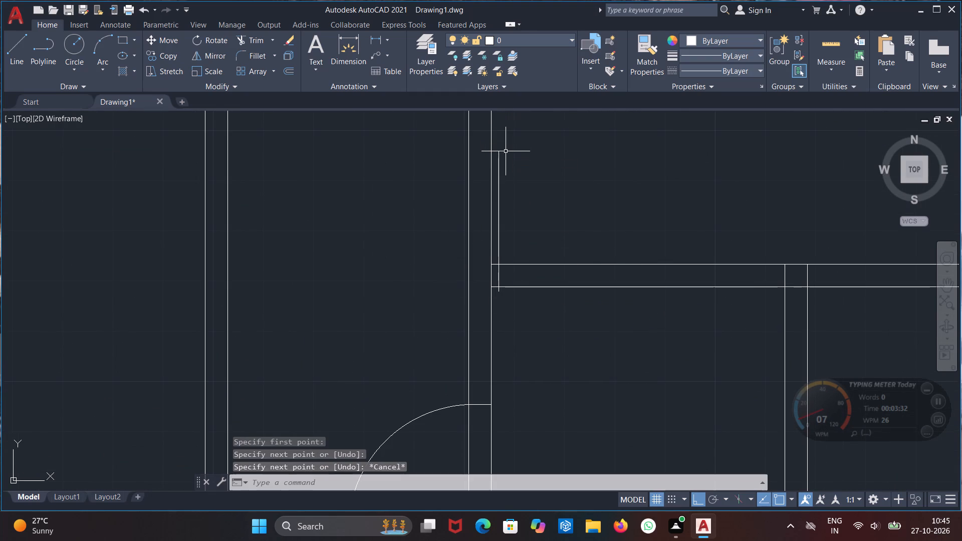
Draw a door leaf from the jamb line at the partition's upper face: 2' up, 2" right, and down past the partition's lower face.
key(l)
key(Return)
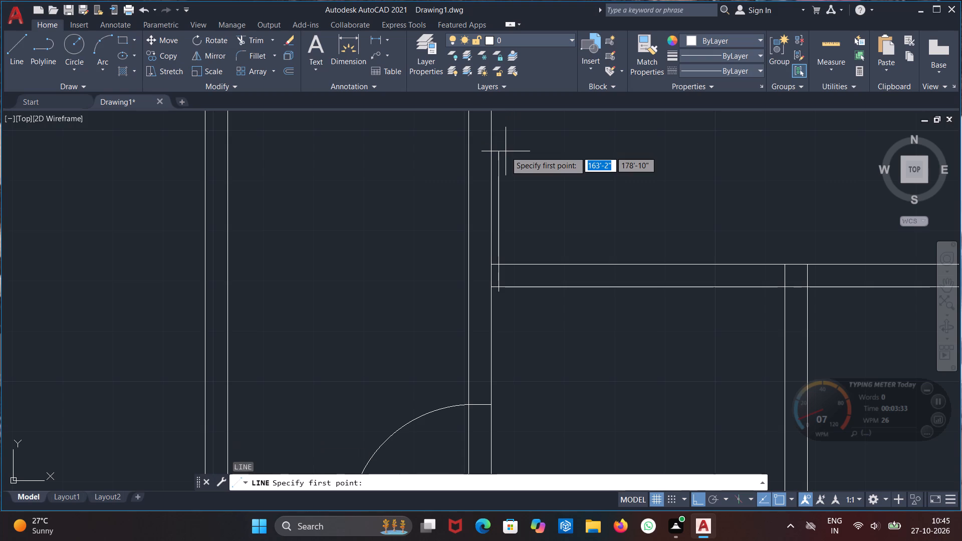
middle_drag(506, 151, 502, 189)
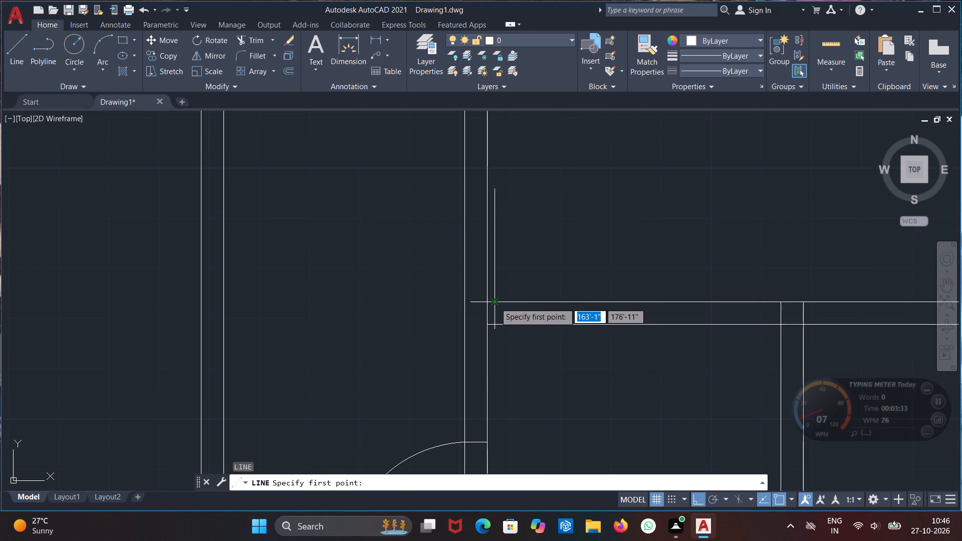
drag(495, 303, 495, 297)
text(2')
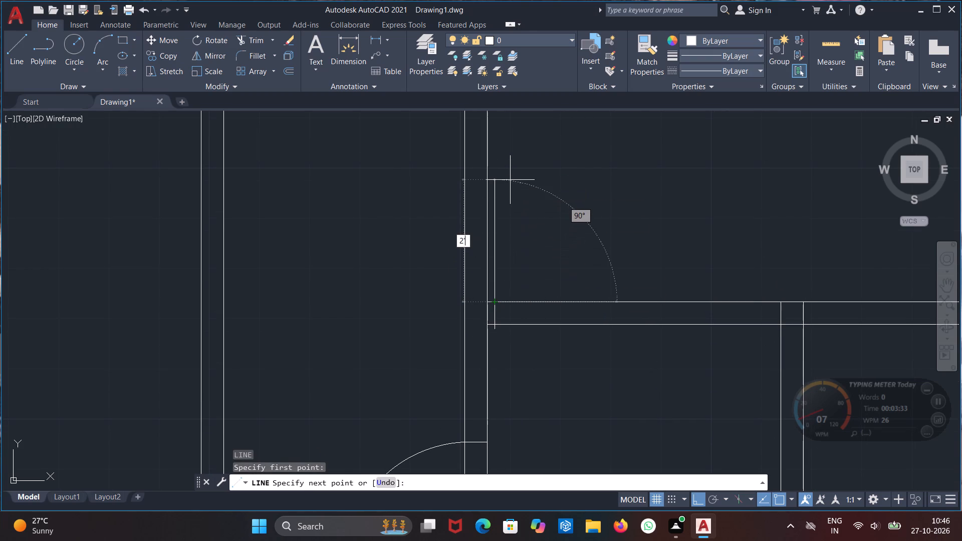
key(Return)
text(2")
key(Return)
click(502, 361)
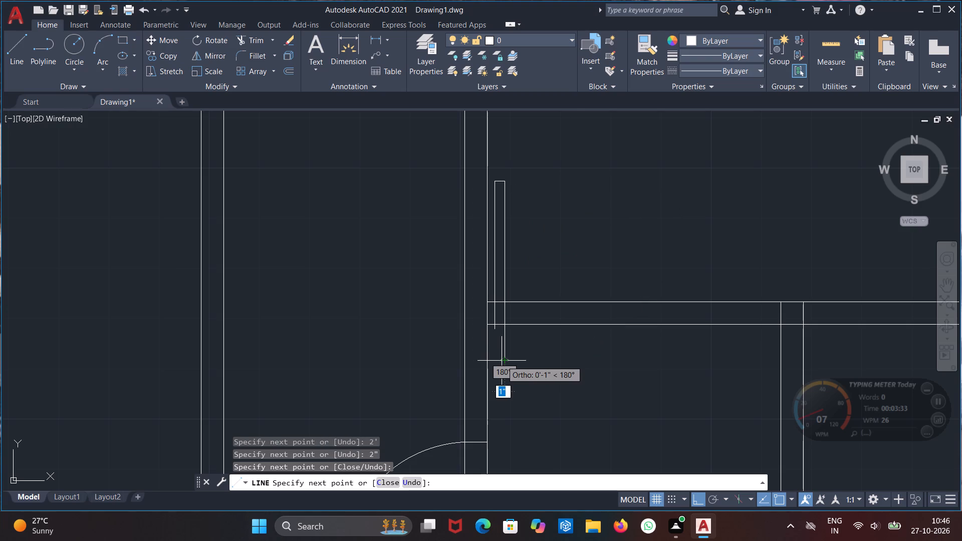
key(Escape)
Draw the opposite jamb from the door leaf's corner on the partition's lower face: 2' right, then up past the upper face.
key(l)
key(Return)
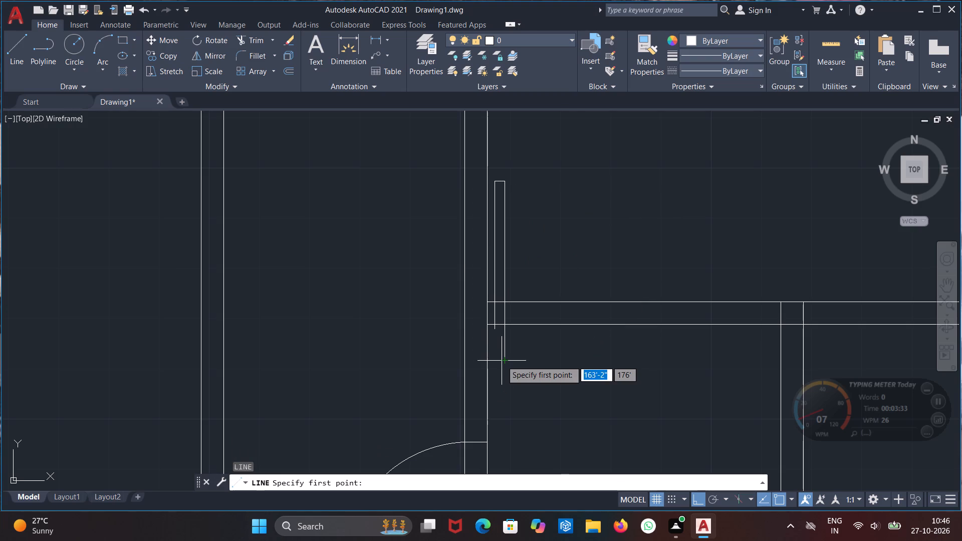
click(506, 324)
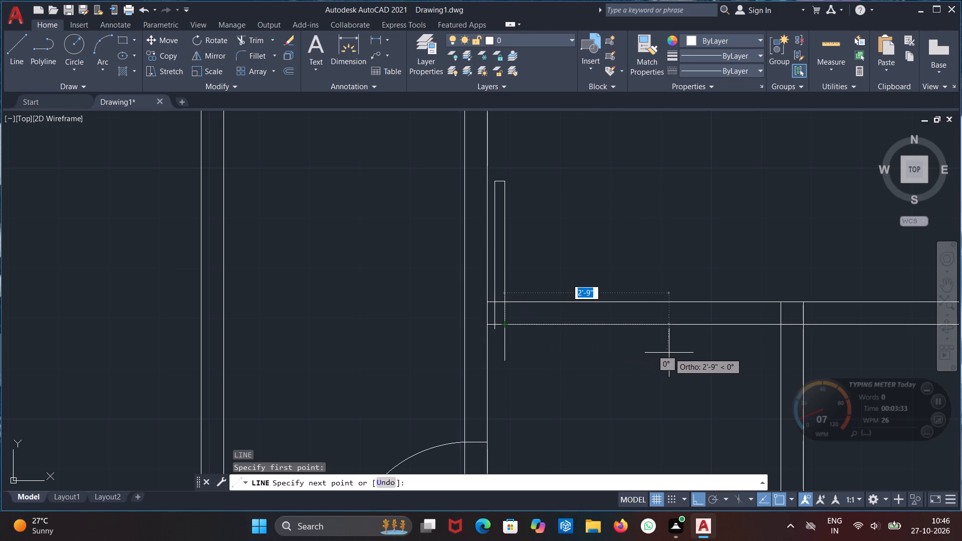
text(2')
key(Return)
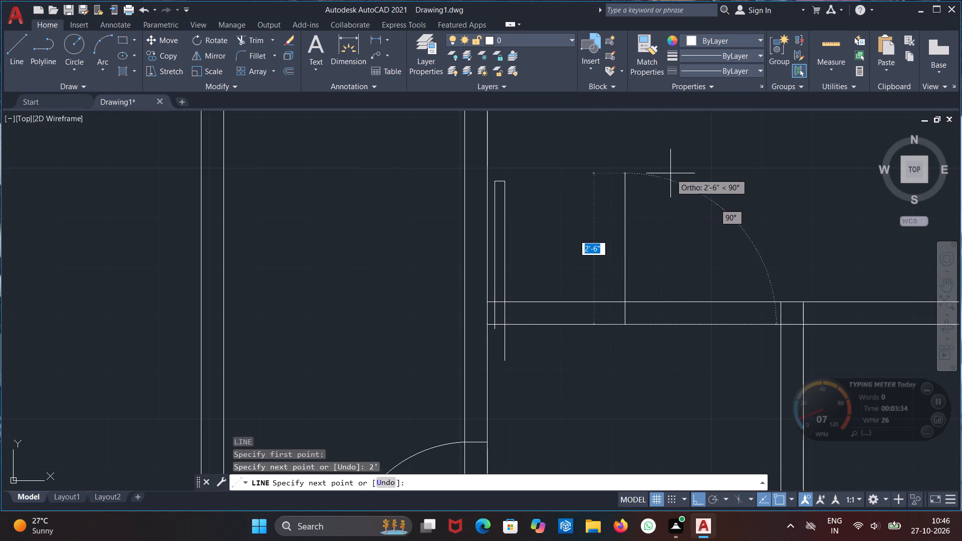
click(670, 197)
key(Escape)
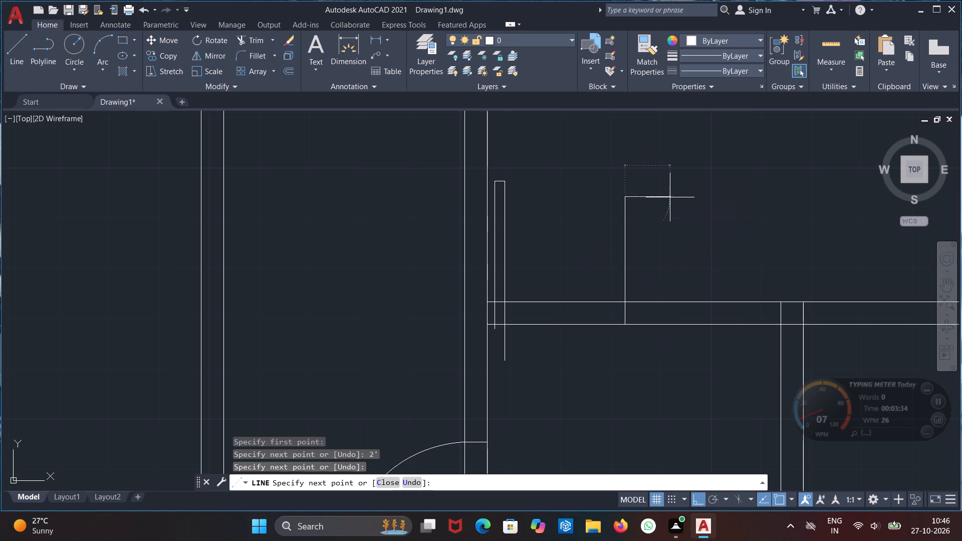
Trim the new jamb line above the partition's upper face and the door leaf's ends below its lower face.
text(TR)
key(Return)
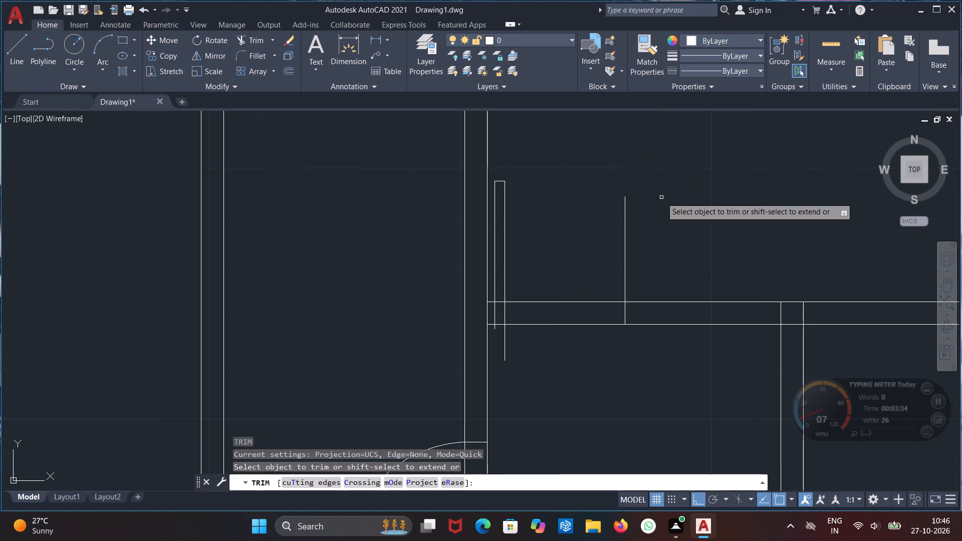
click(649, 235)
click(605, 258)
click(501, 338)
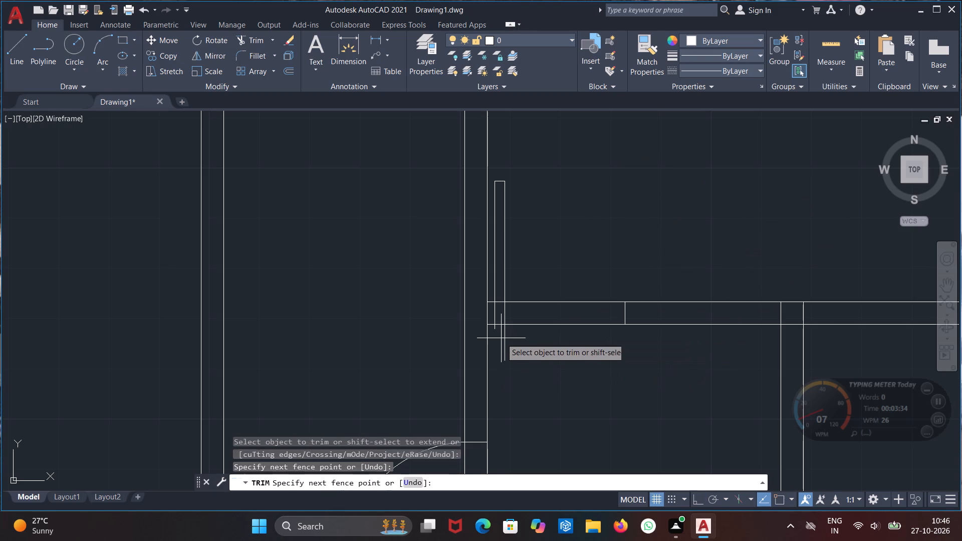
click(496, 328)
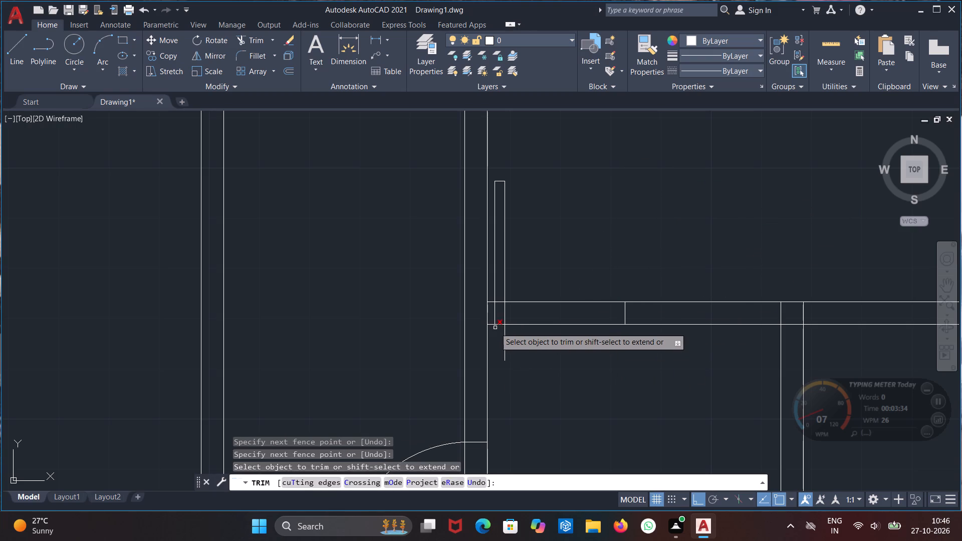
click(495, 328)
click(506, 338)
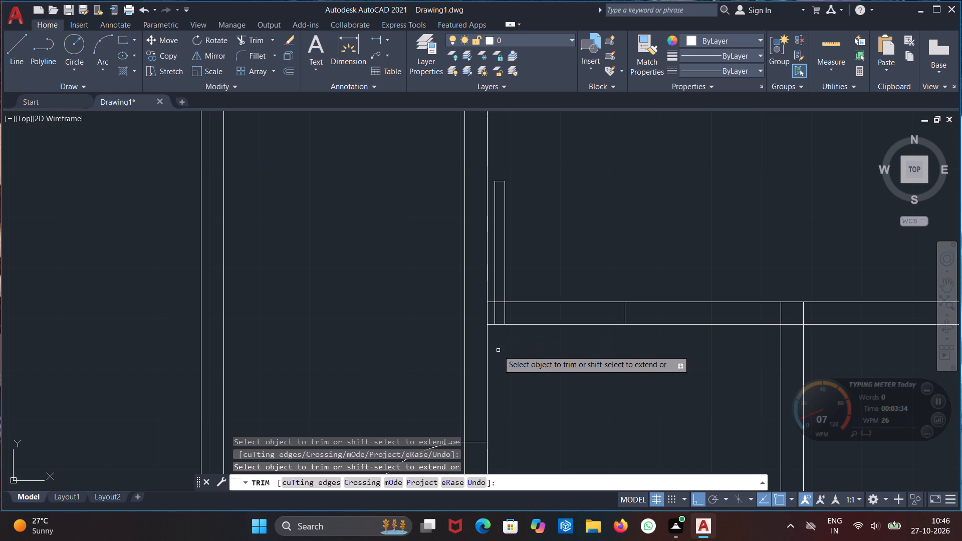
key(Escape)
Draw the door-swing arc through three points from the new jamb's upper end to the tip of the 2' door leaf.
click(96, 68)
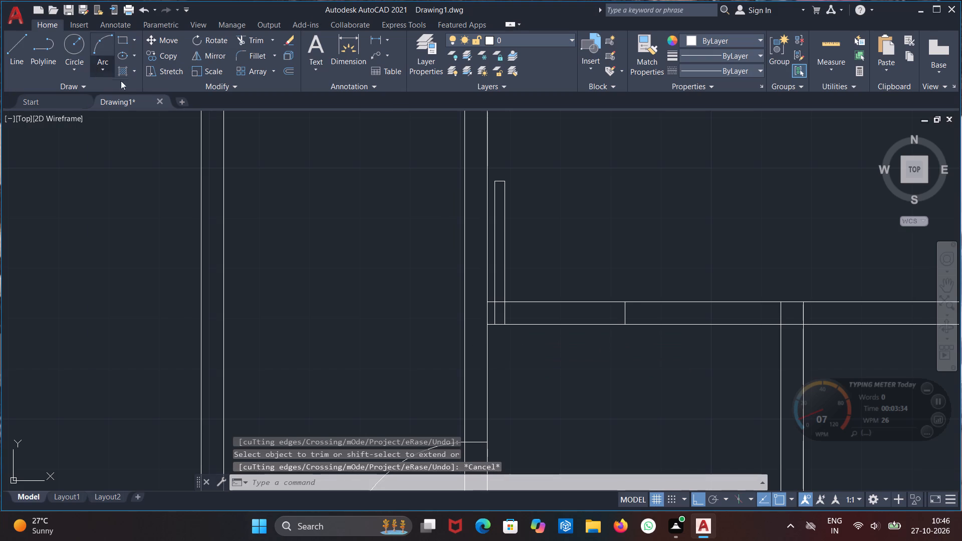
click(142, 84)
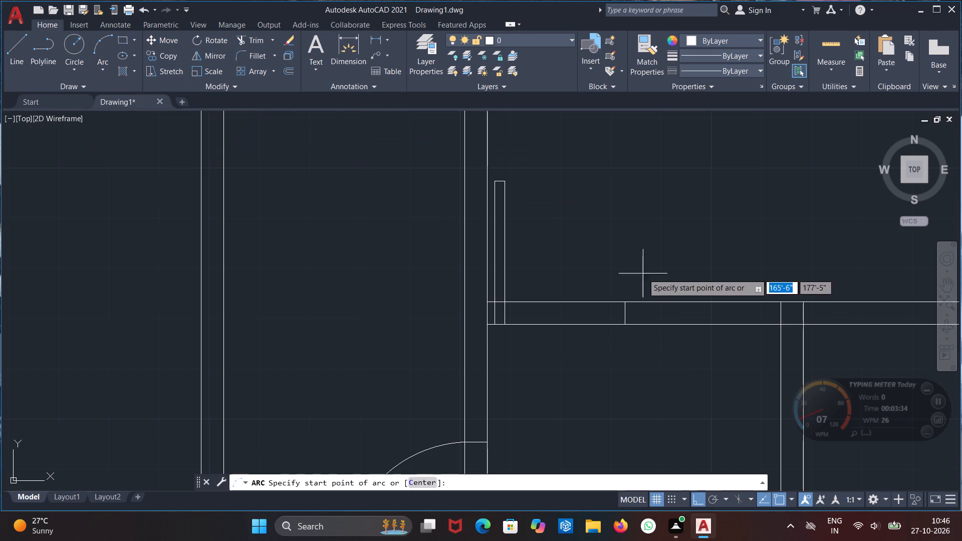
middle_drag(679, 284, 561, 318)
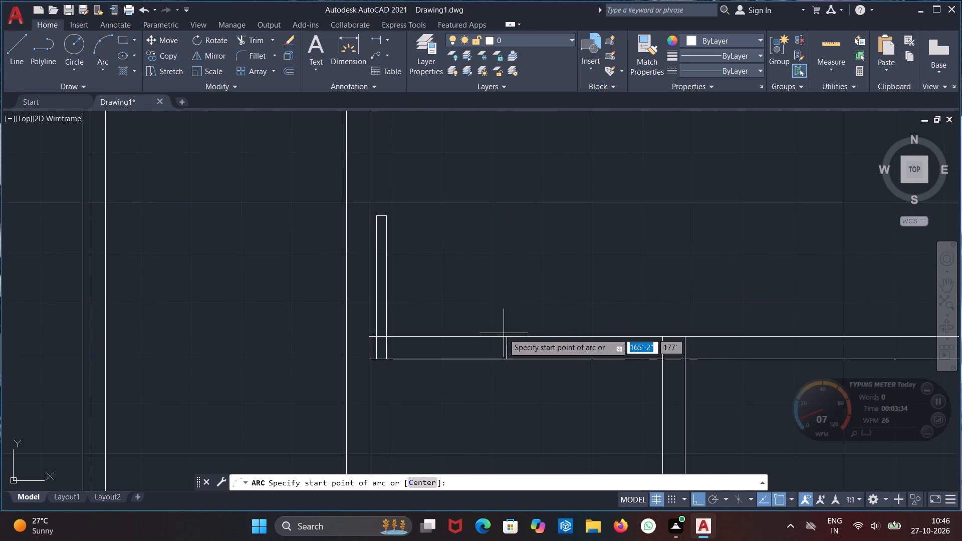
click(504, 336)
click(386, 215)
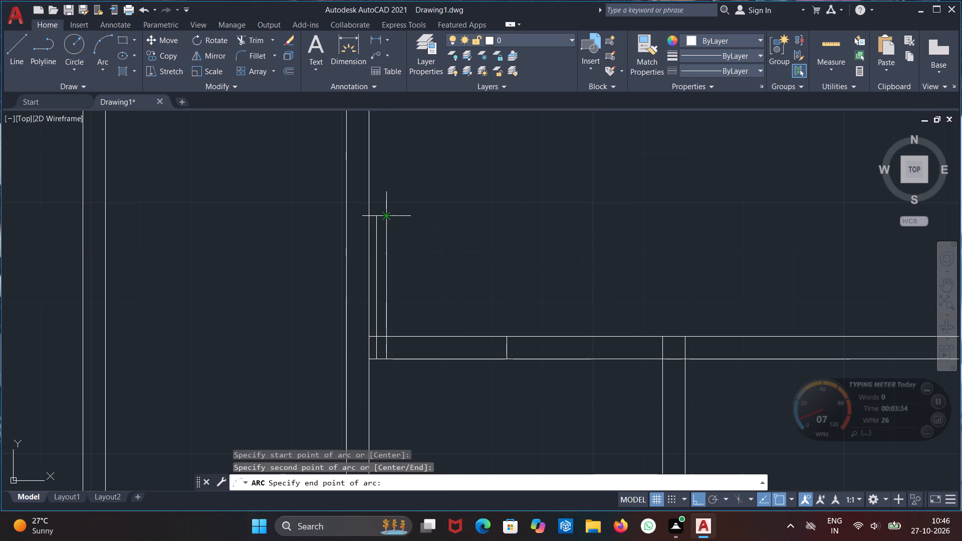
click(376, 217)
scroll(530, 222, down, 3)
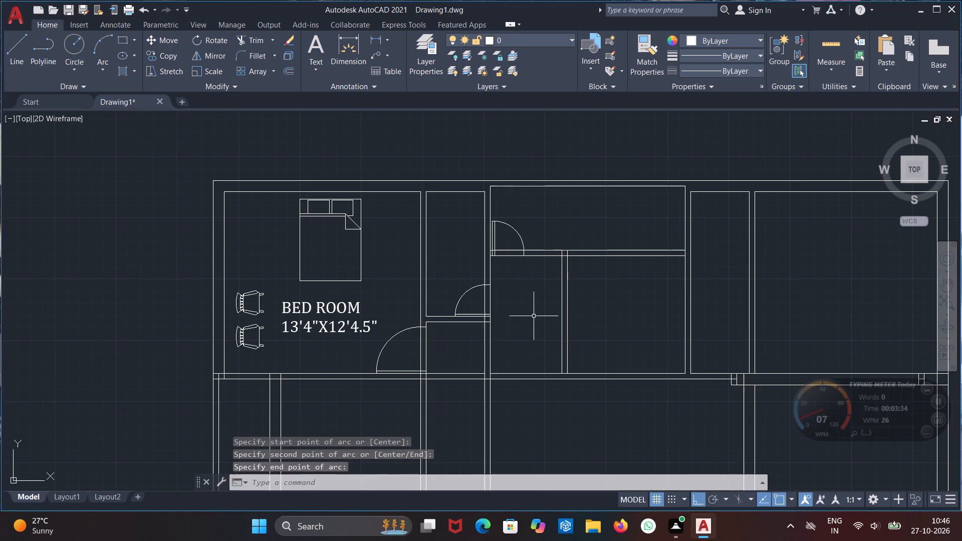
middle_drag(528, 327, 527, 278)
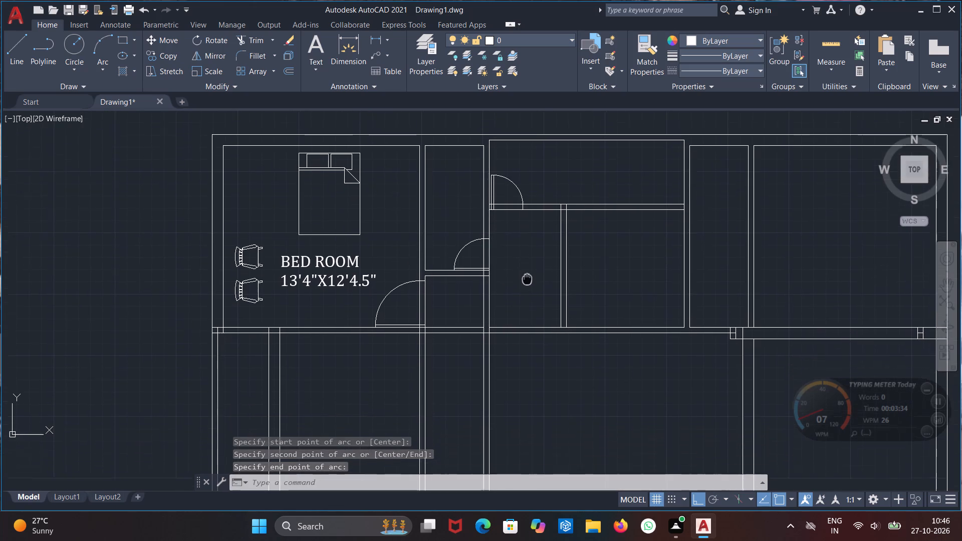
middle_drag(527, 278, 525, 287)
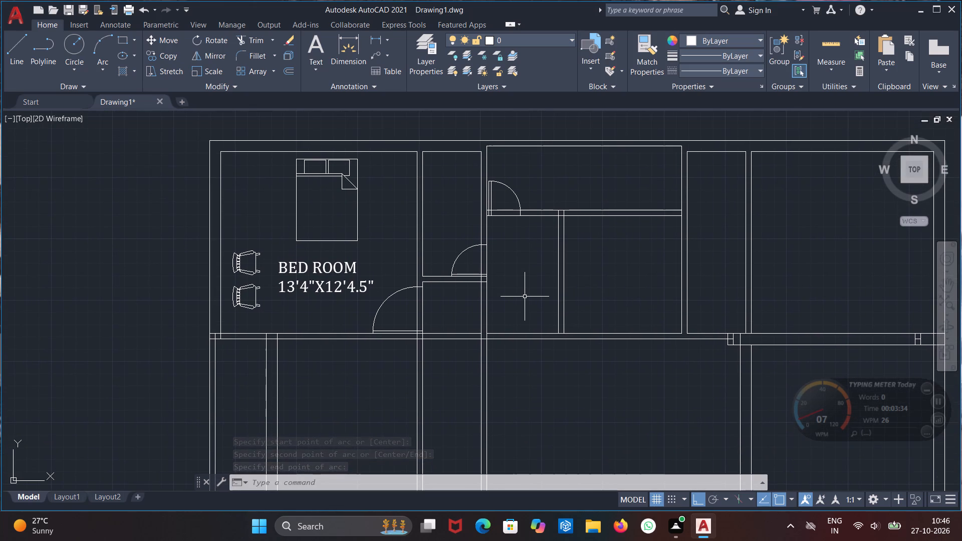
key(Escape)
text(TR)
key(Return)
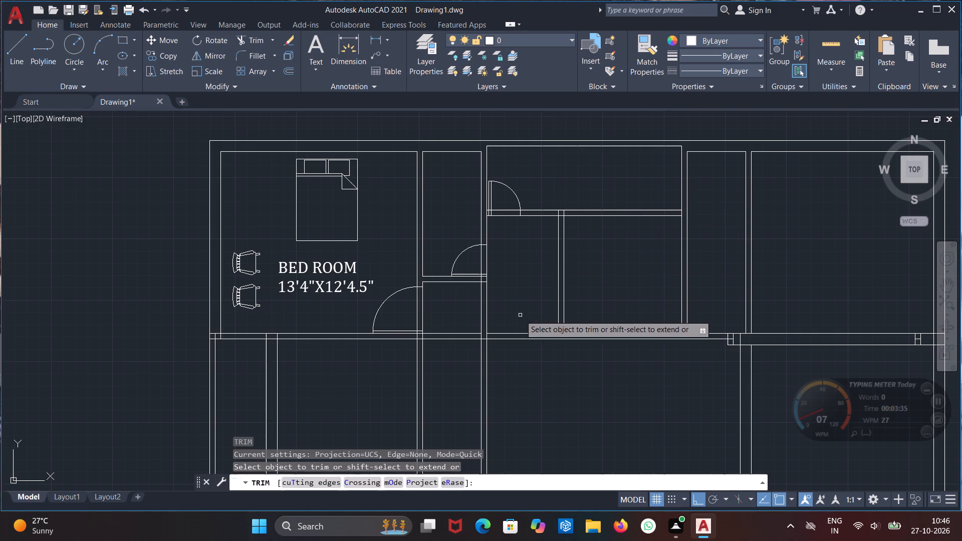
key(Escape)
Extend the upper line of the central horizontal wall across the thickness of the vertical partition beside the middle room.
text(EX)
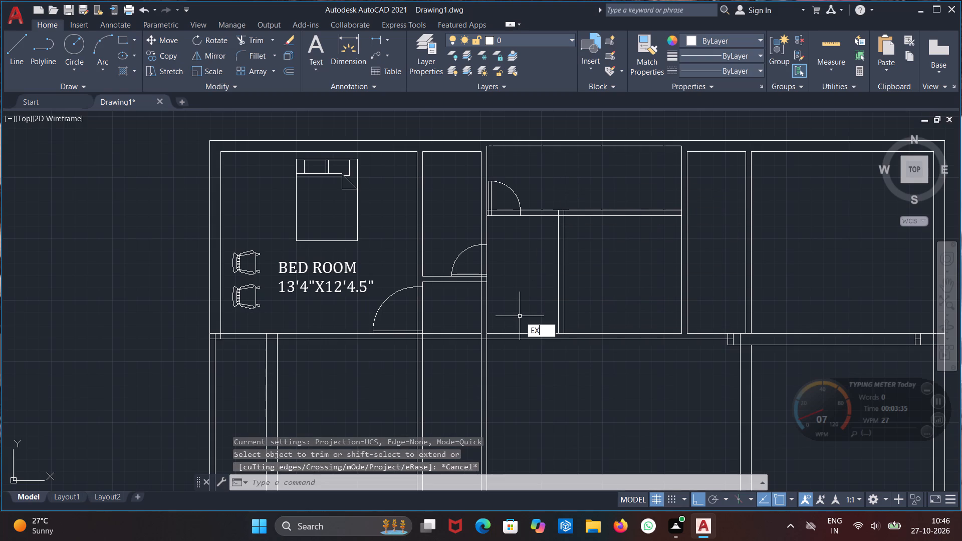
key(Return)
scroll(488, 336, up, 2)
click(490, 333)
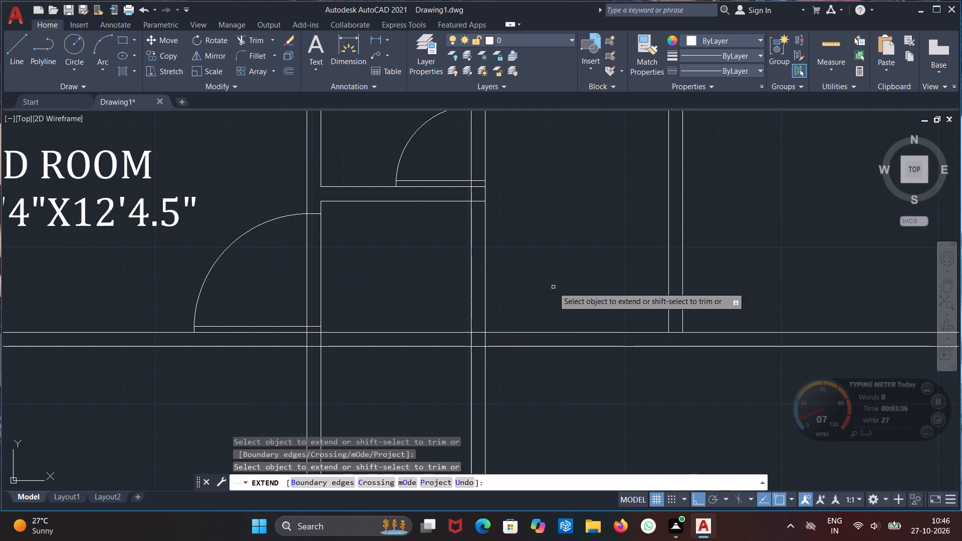
scroll(550, 286, down, 3)
middle_drag(550, 286, 537, 312)
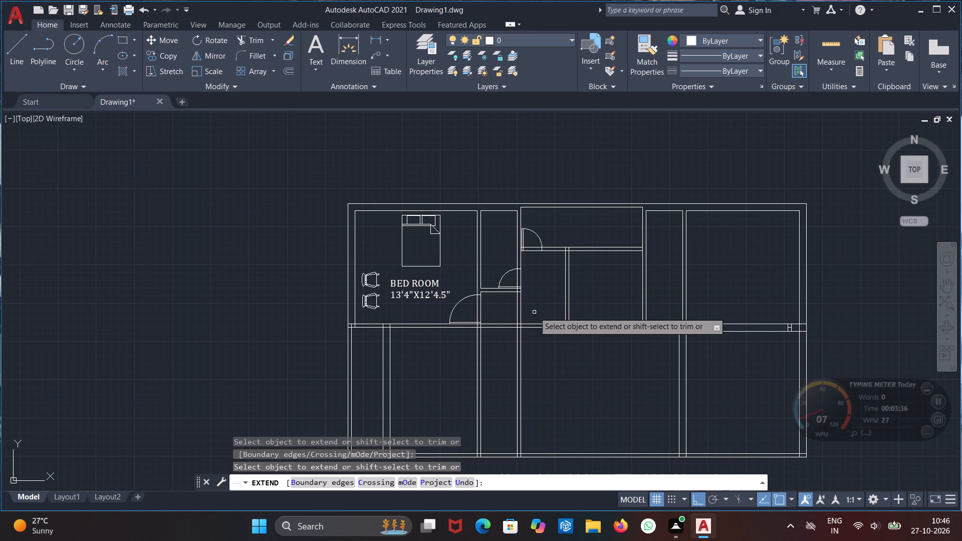
key(Escape)
Trim the vertical partition between the short horizontal partition and the central wall, and clean up the leftover lines at the corner.
text(TR)
key(Return)
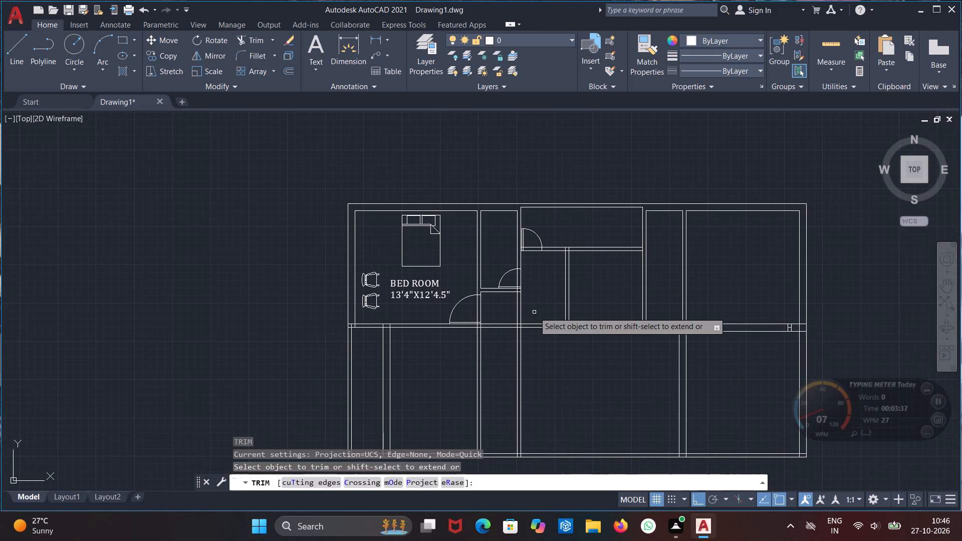
drag(505, 305, 510, 306)
click(526, 306)
scroll(514, 293, up, 3)
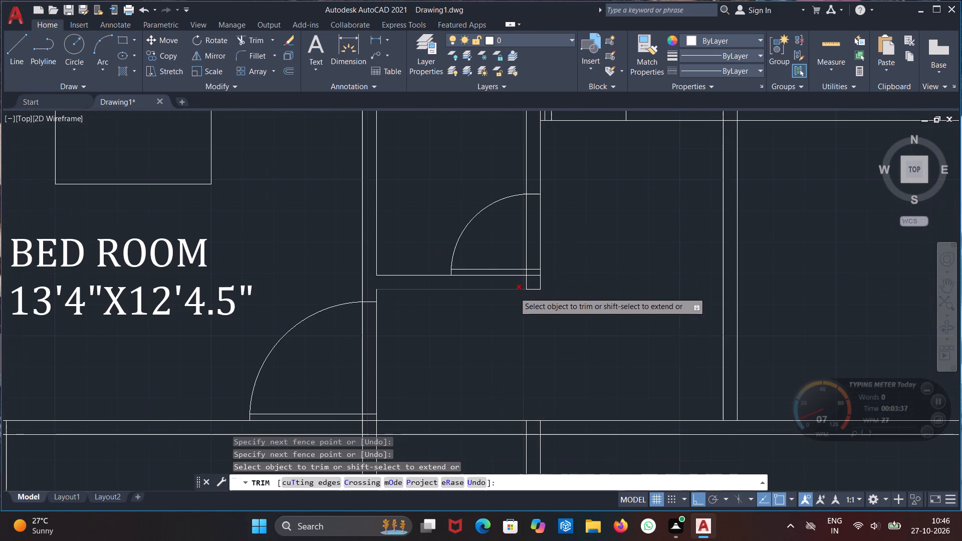
click(525, 286)
click(532, 277)
Trim both lines of the vertical partition inside the opening of its 2' door.
scroll(574, 267, down, 2)
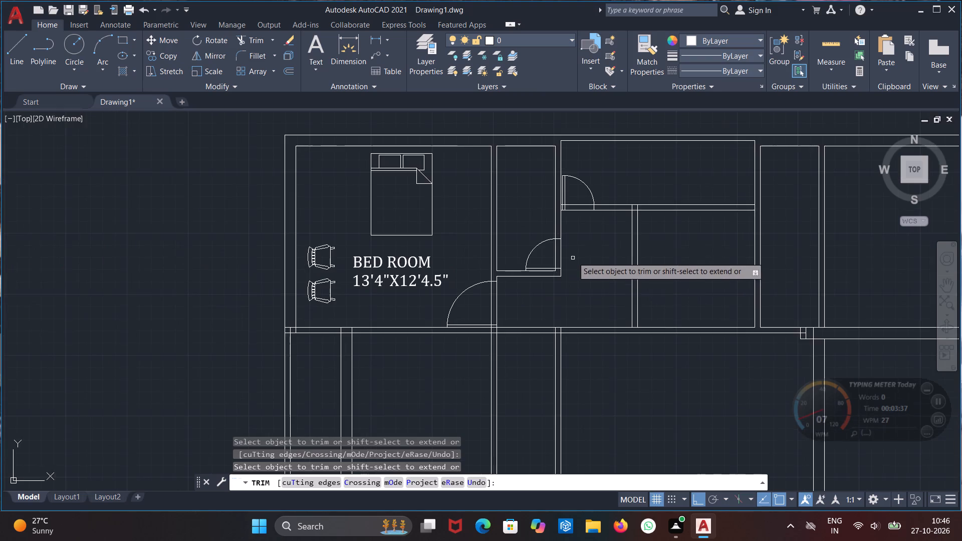
middle_drag(565, 256, 550, 321)
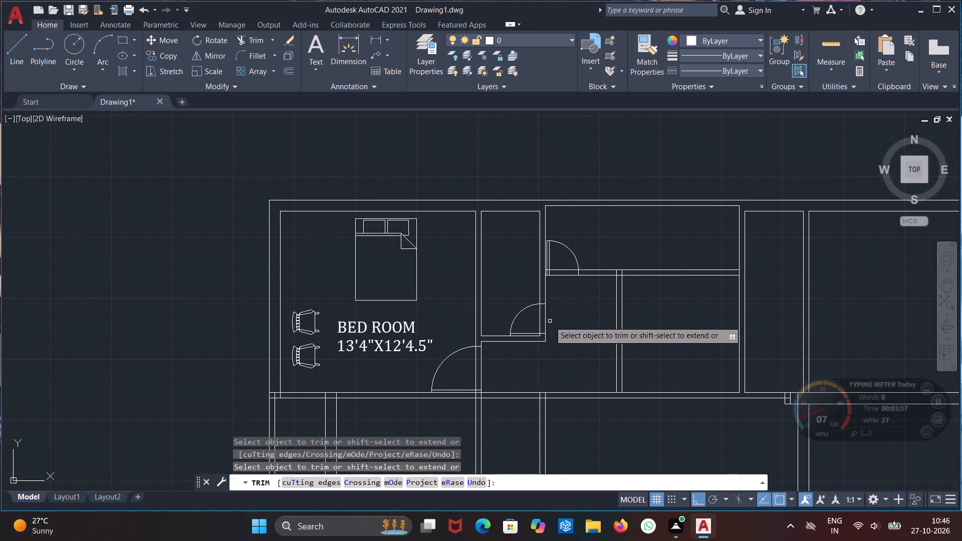
click(550, 321)
click(527, 327)
Trim both lines of the middle room's horizontal partition inside the new 2' door opening.
middle_drag(553, 322, 506, 301)
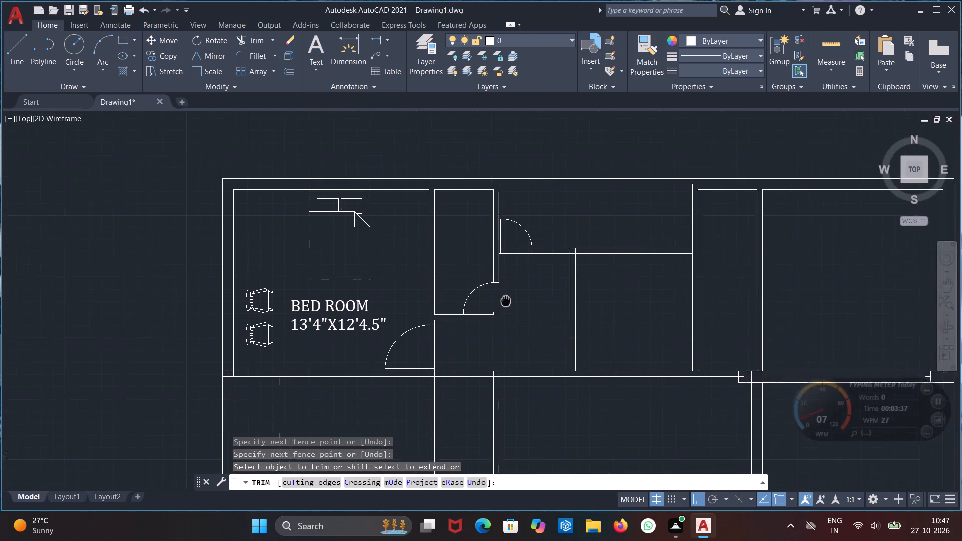
middle_drag(506, 301, 464, 306)
scroll(472, 257, up, 1)
click(473, 242)
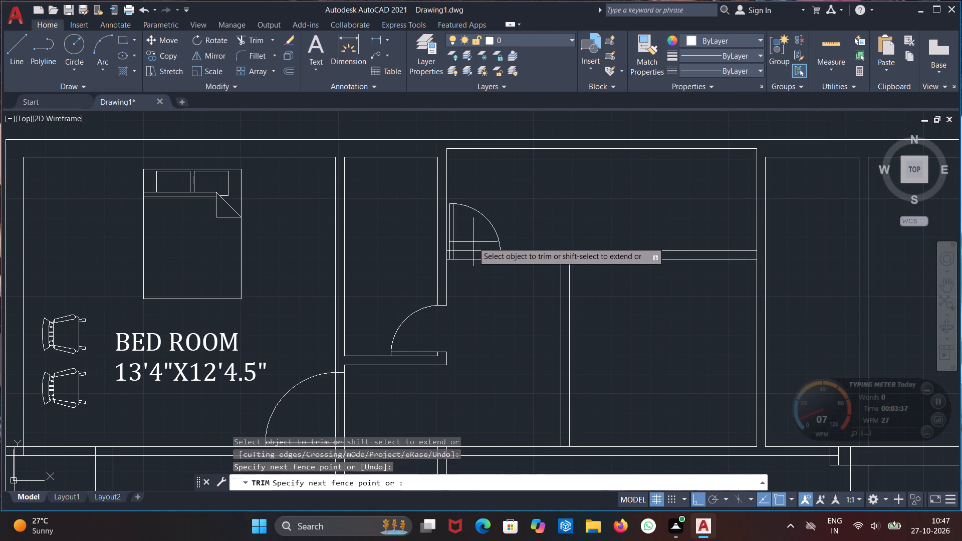
click(476, 288)
Clean up the T-junction in the middle room by trimming the vertical lines inside the horizontal partition and its lower face between them.
middle_drag(539, 222, 476, 216)
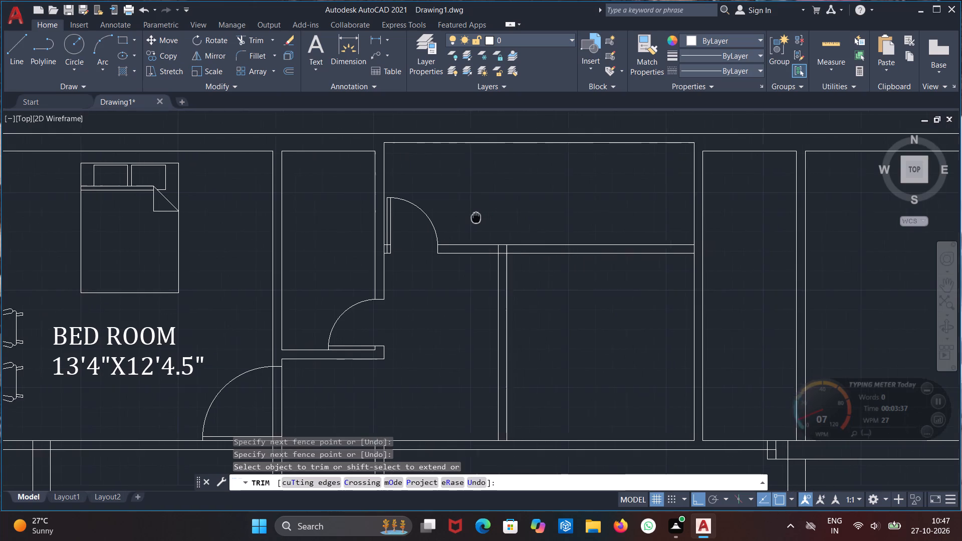
middle_drag(476, 216, 469, 220)
scroll(497, 250, up, 2)
drag(465, 257, 470, 259)
click(524, 262)
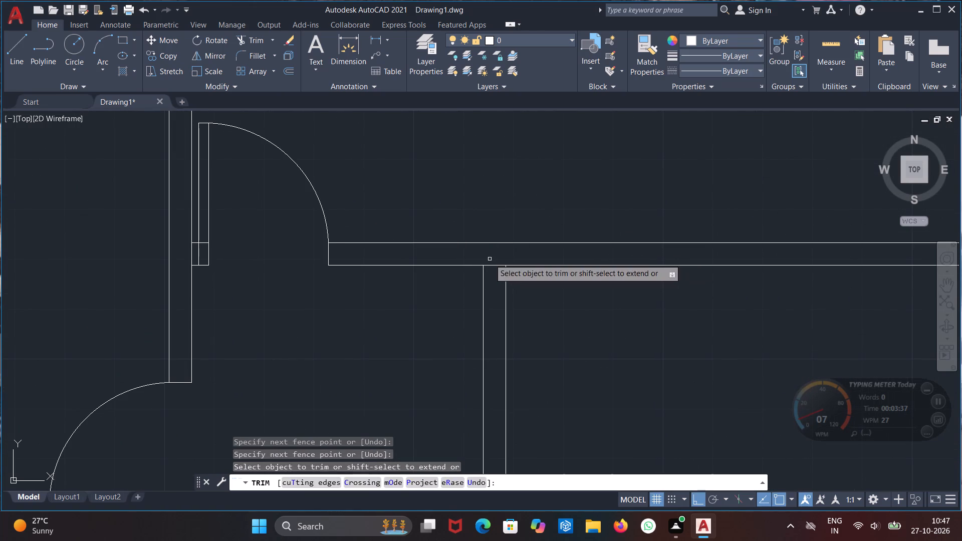
click(489, 259)
click(500, 293)
scroll(548, 295, down, 3)
middle_drag(566, 326, 544, 328)
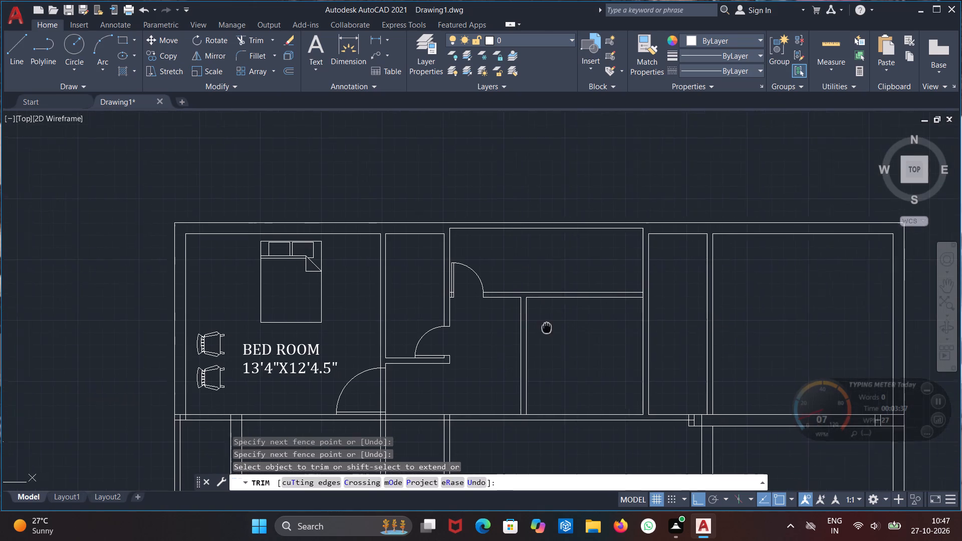
middle_drag(544, 328, 524, 334)
key(Escape)
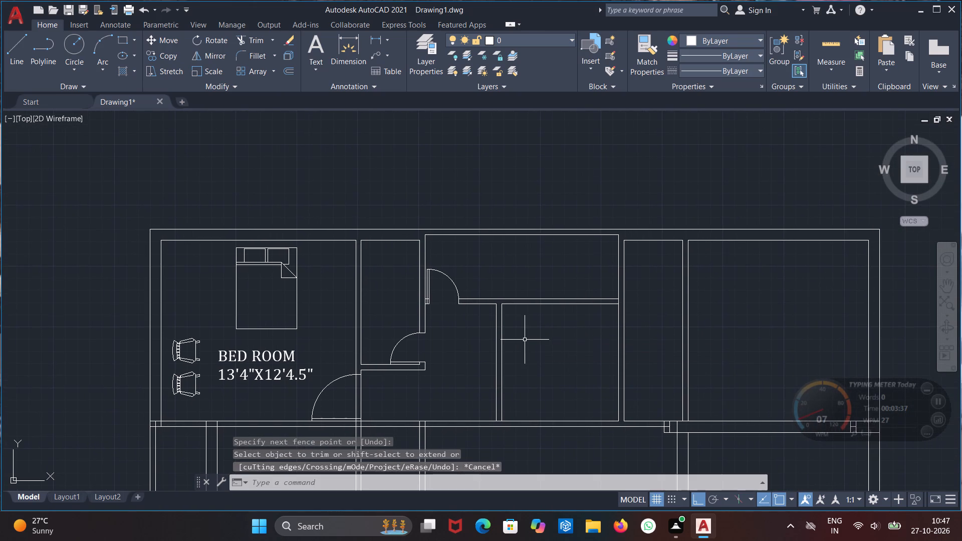
Draw a horizontal line about 11" long across the vertical partition near its upper end, above the new door.
key(l)
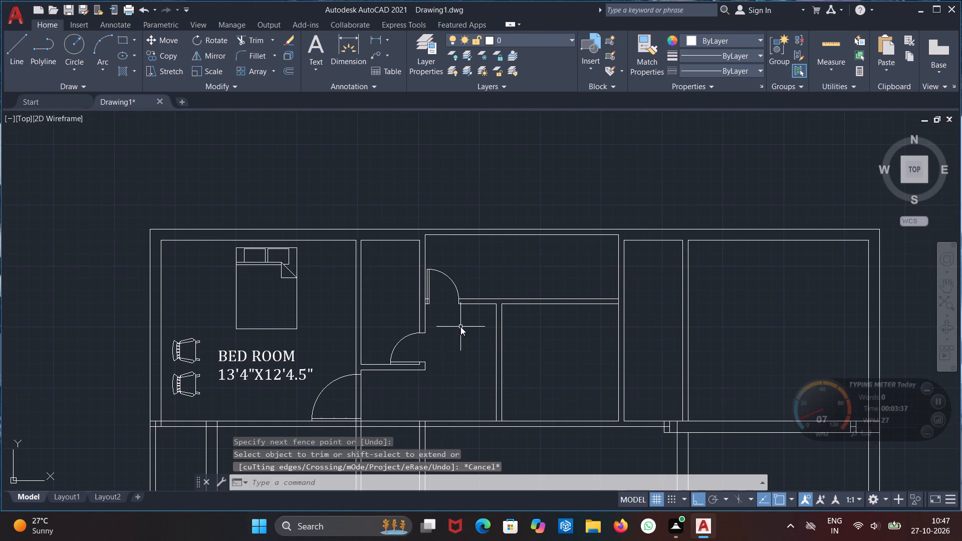
key(Return)
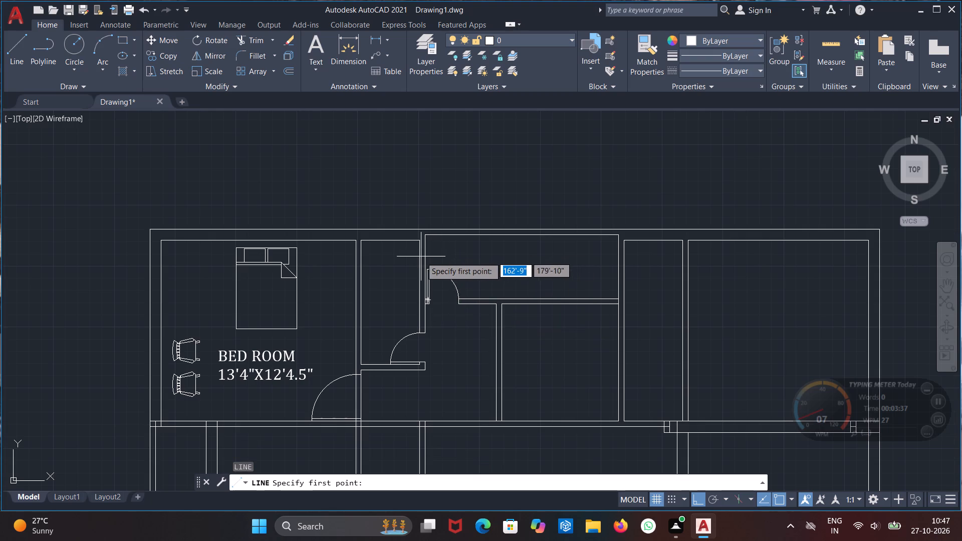
scroll(425, 258, up, 2)
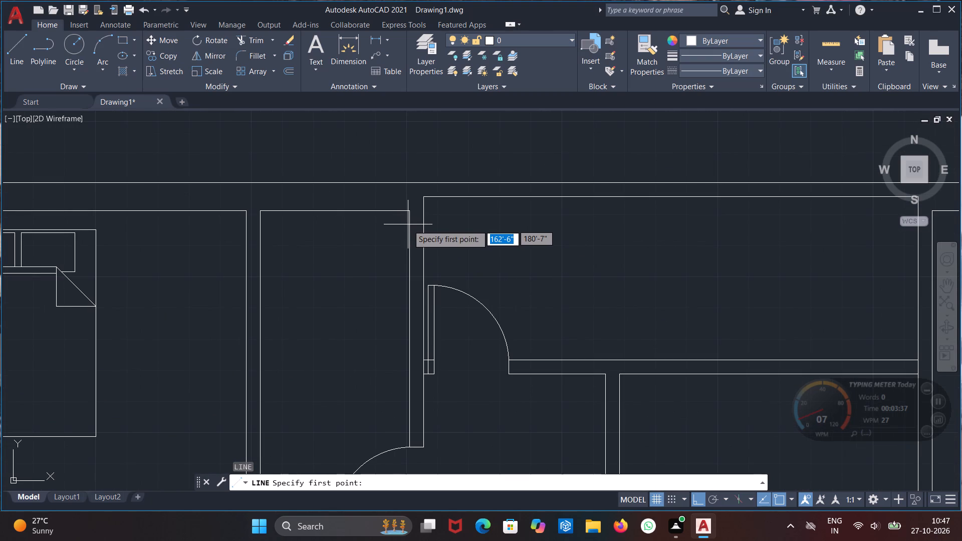
click(406, 221)
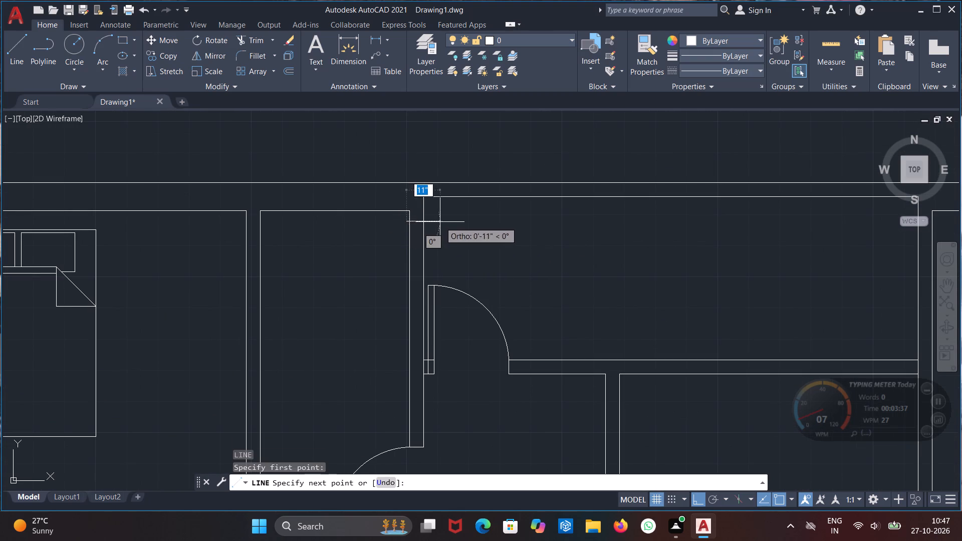
click(440, 222)
key(Escape)
Outline a 2' by 4.5" window in the vertical partition, starting down from the short horizontal line near its upper end.
key(l)
key(Return)
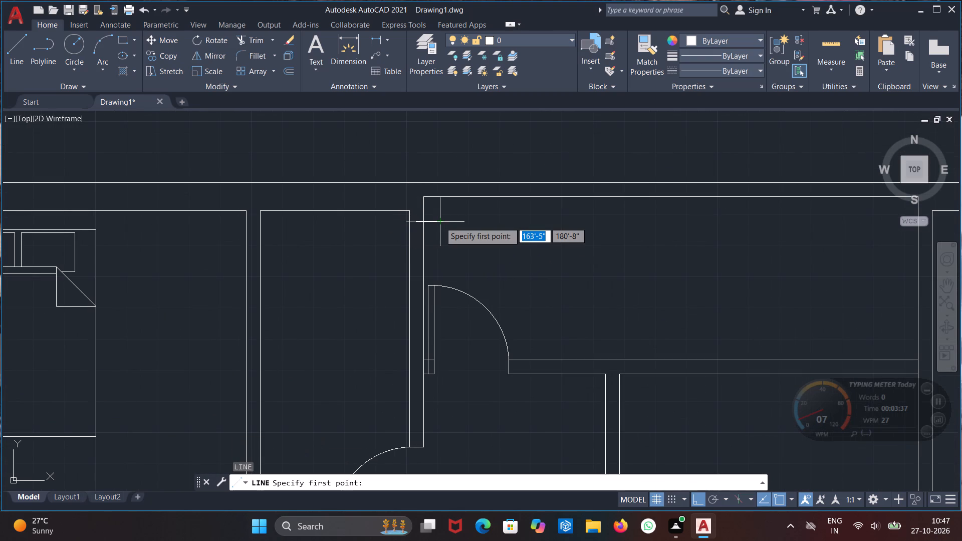
scroll(416, 239, up, 1)
drag(428, 210, 424, 233)
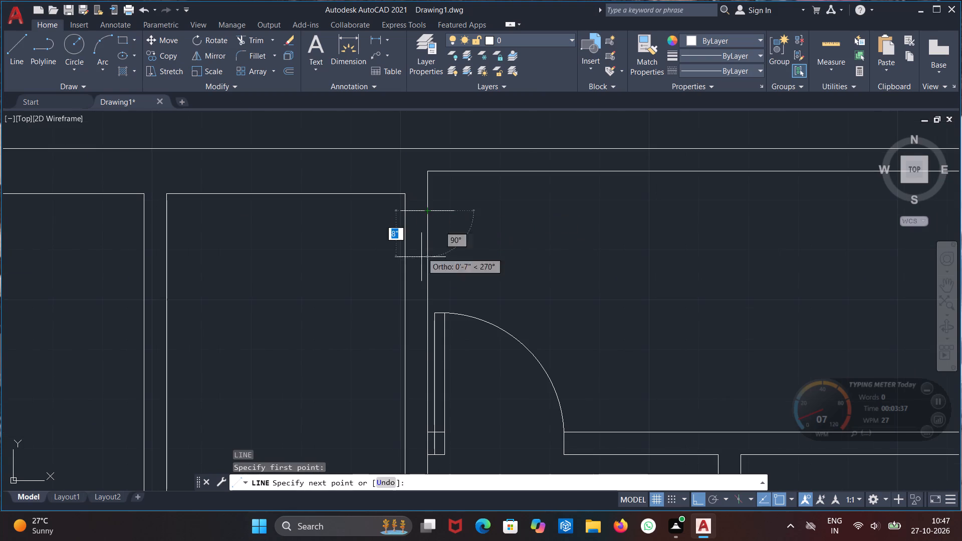
text(2')
key(Return)
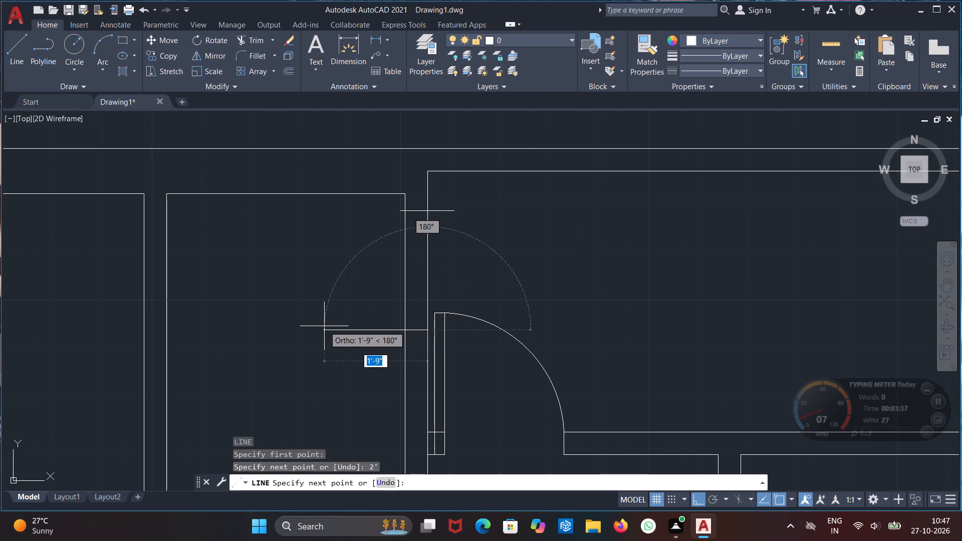
text(4.5")
key(Return)
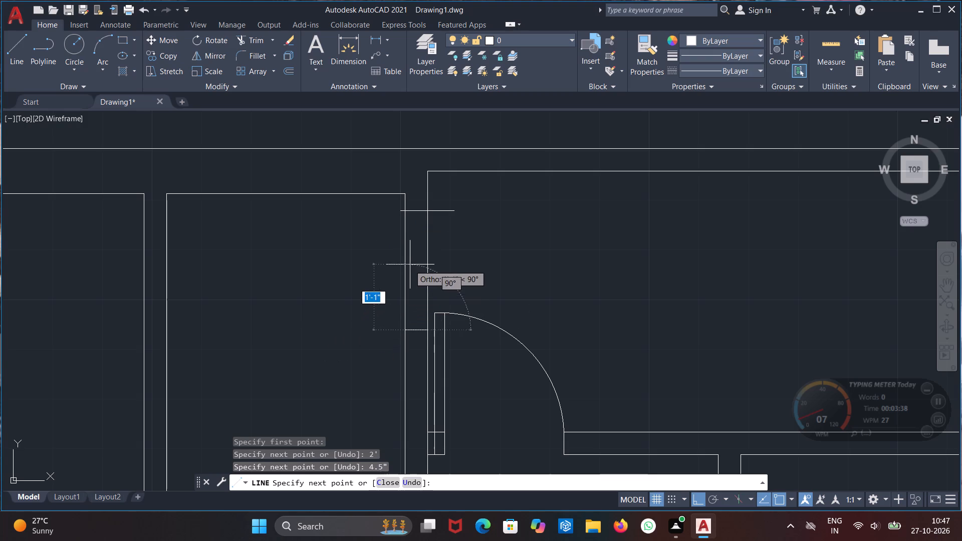
click(406, 208)
key(Escape)
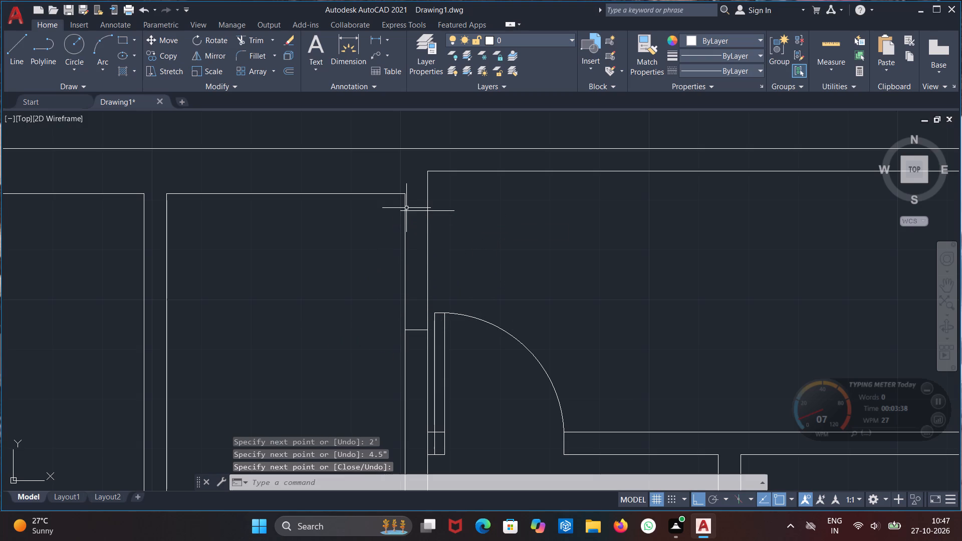
Trim both overhanging ends of the window's upper horizontal line back to the partition faces.
text(TR)
key(Return)
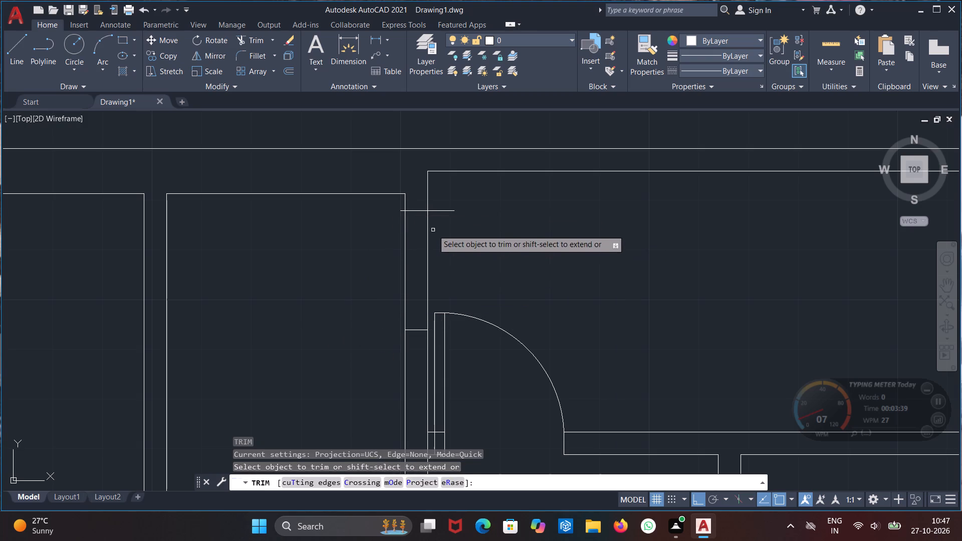
click(436, 225)
click(437, 201)
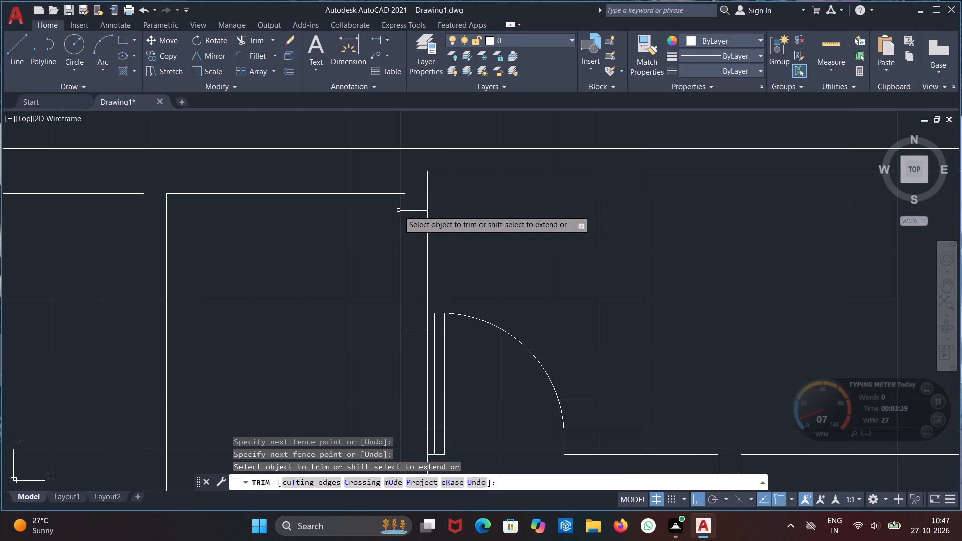
click(398, 210)
click(401, 211)
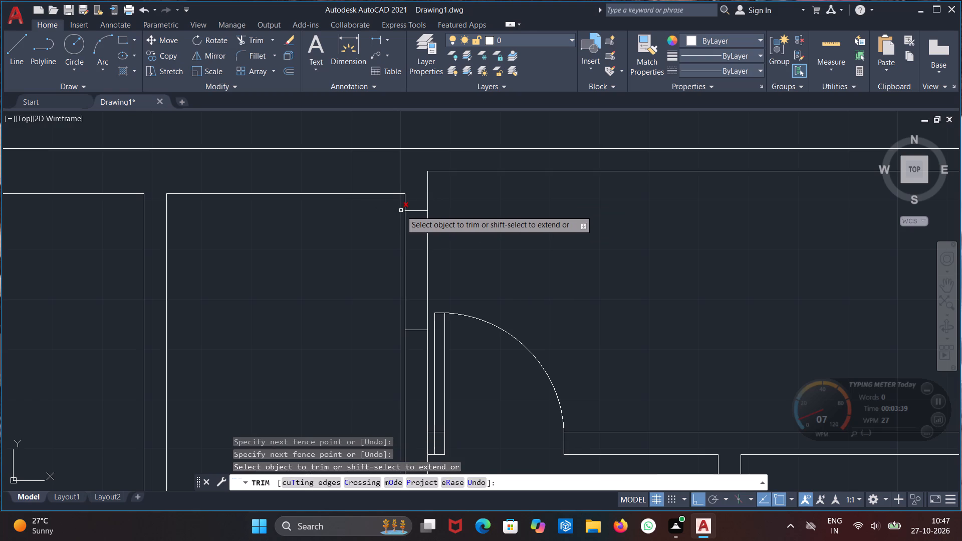
click(401, 210)
key(Escape)
Offset the window outline's outer vertical line inward twice at 1.5" spacing to form the glazing lines.
text(OF)
key(Return)
key(Return)
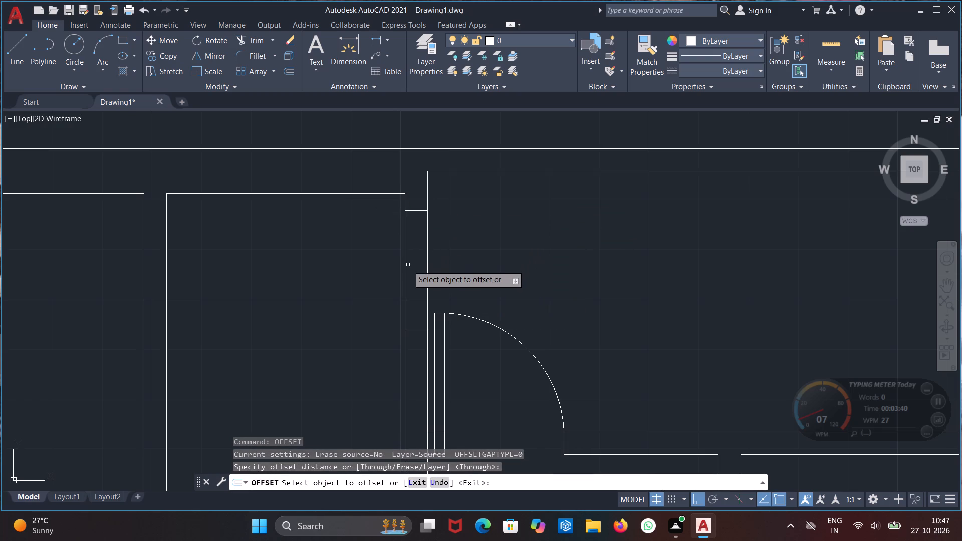
click(404, 272)
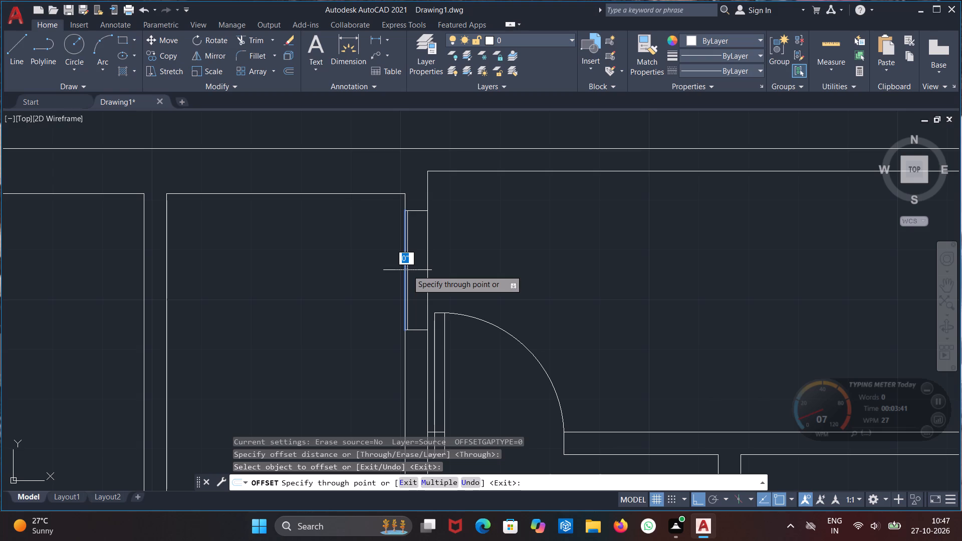
key(1)
key(period)
text(5")
key(Return)
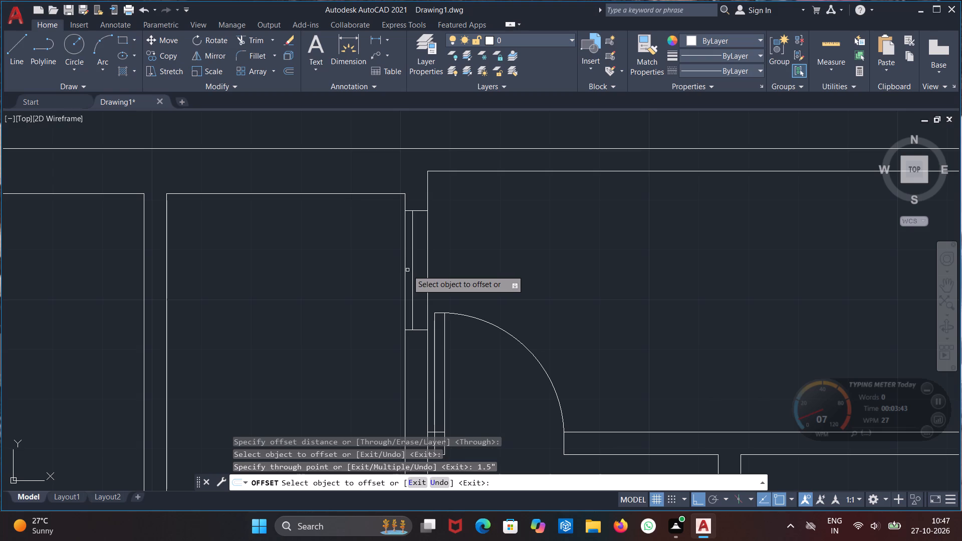
click(412, 267)
text(1.5")
key(Return)
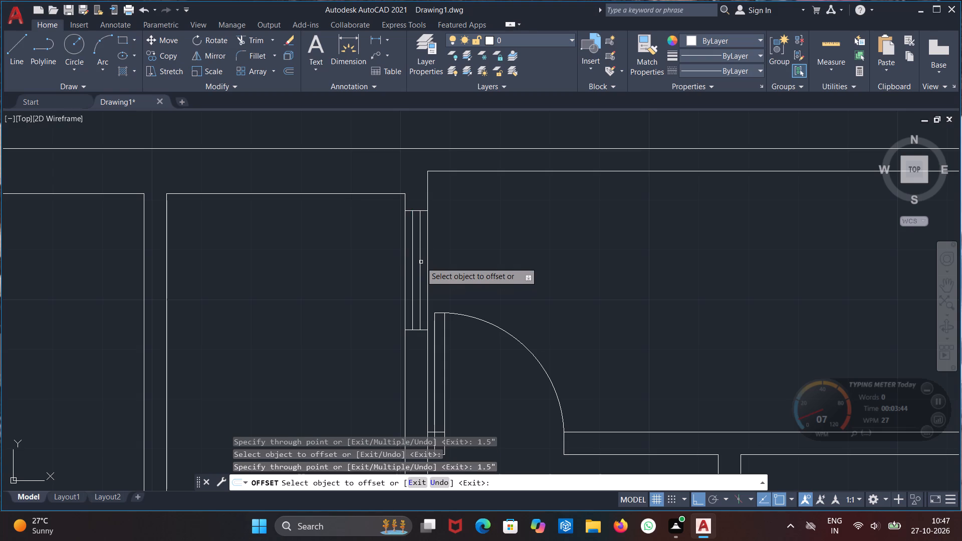
Trim the short vertical line inside the small jamb box at the foot of the middle room's 2' door leaf.
scroll(413, 268, down, 1)
scroll(503, 249, down, 1)
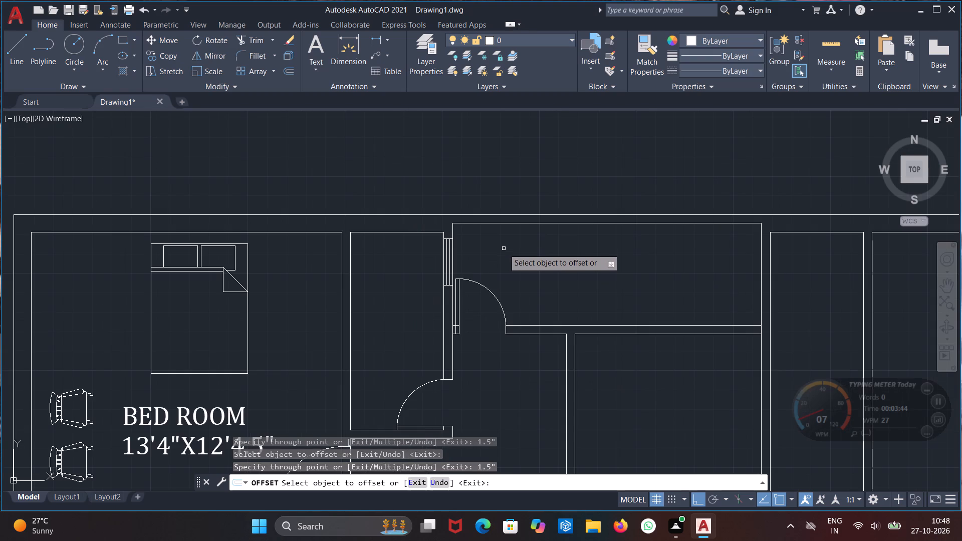
scroll(458, 333, up, 2)
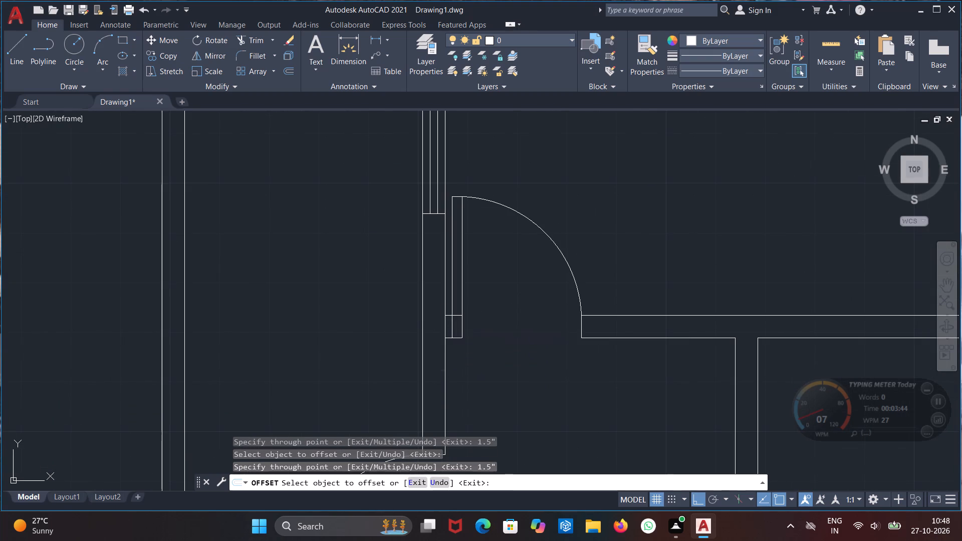
click(451, 326)
key(Escape)
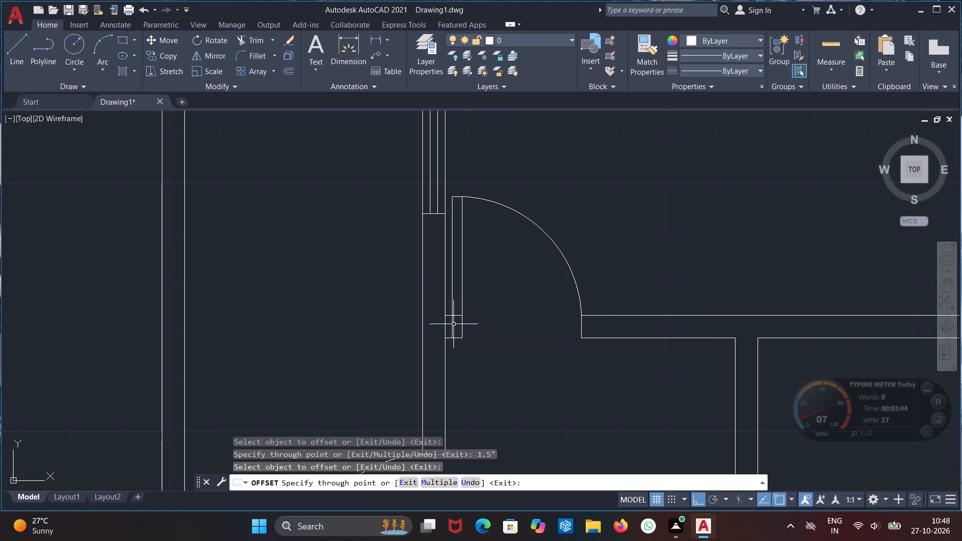
text(TR)
key(Return)
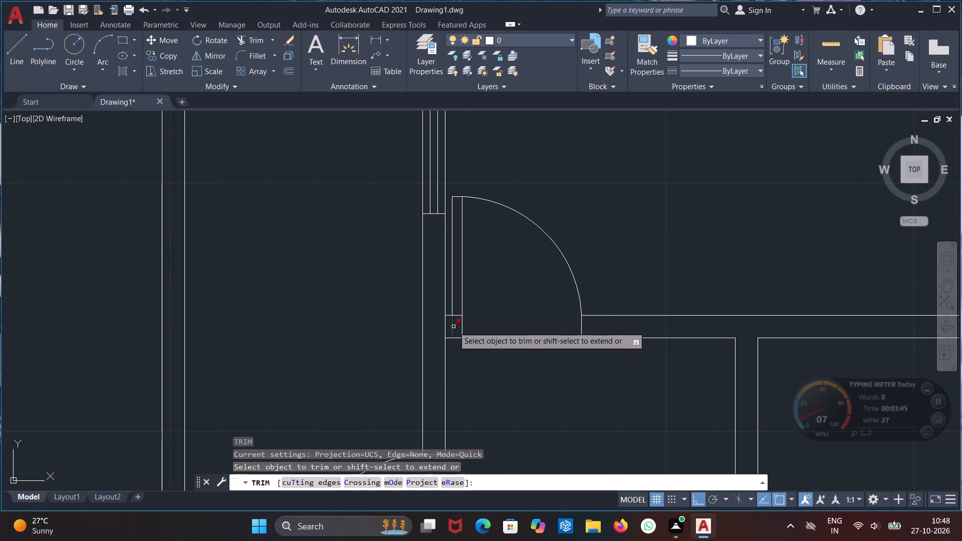
click(451, 330)
scroll(496, 319, down, 2)
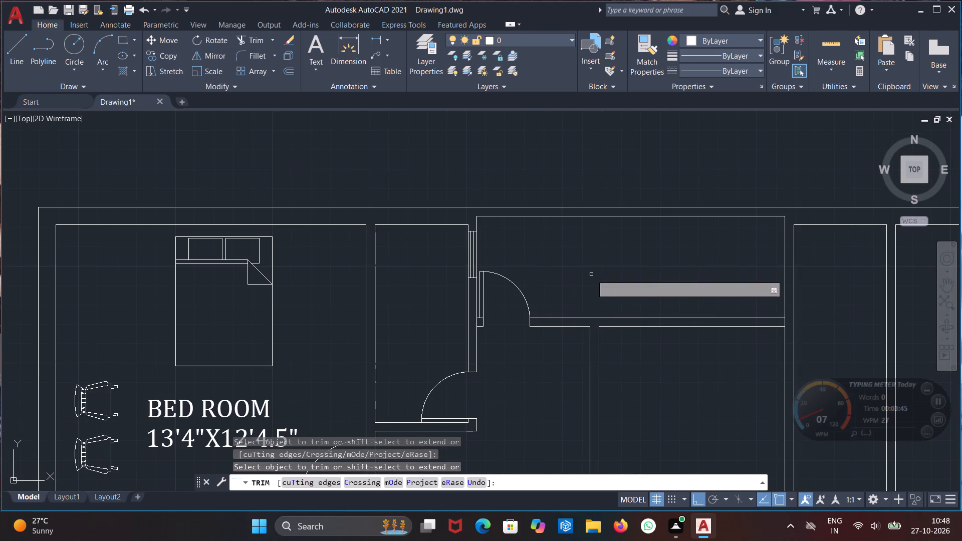
middle_drag(596, 280, 381, 265)
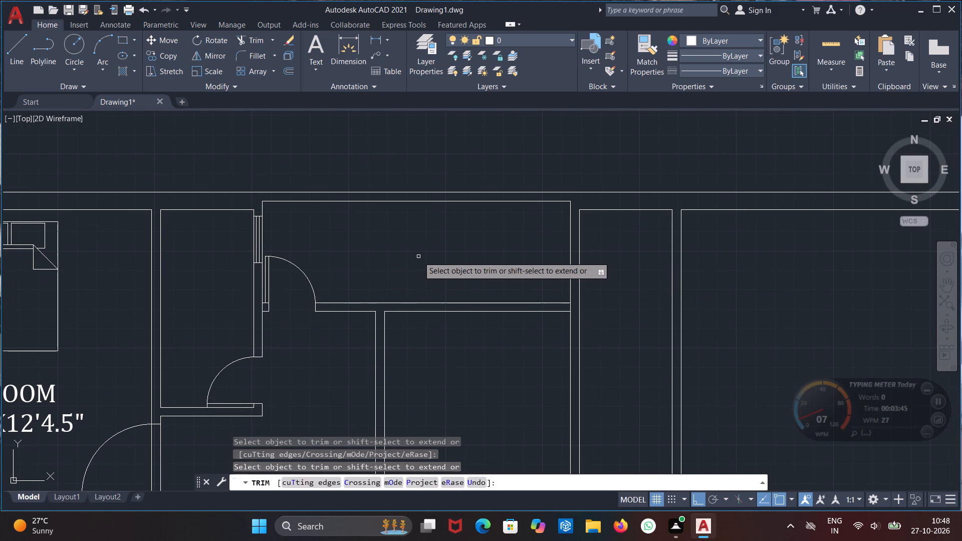
key(Escape)
Extend both lines of the middle room's vertical partition down to the lower face of the long horizontal wall.
middle_drag(434, 347, 435, 197)
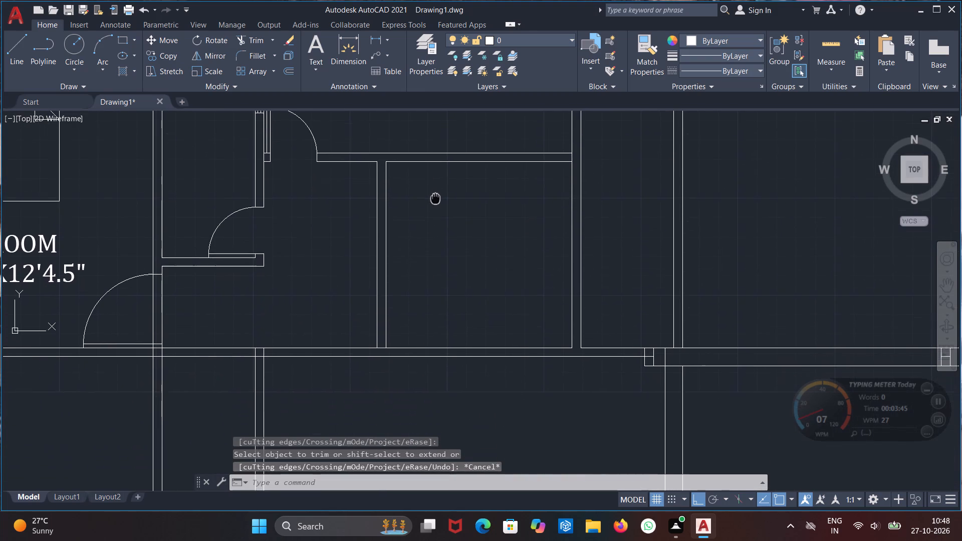
middle_drag(435, 197, 432, 208)
middle_click(436, 204)
scroll(447, 258, down, 1)
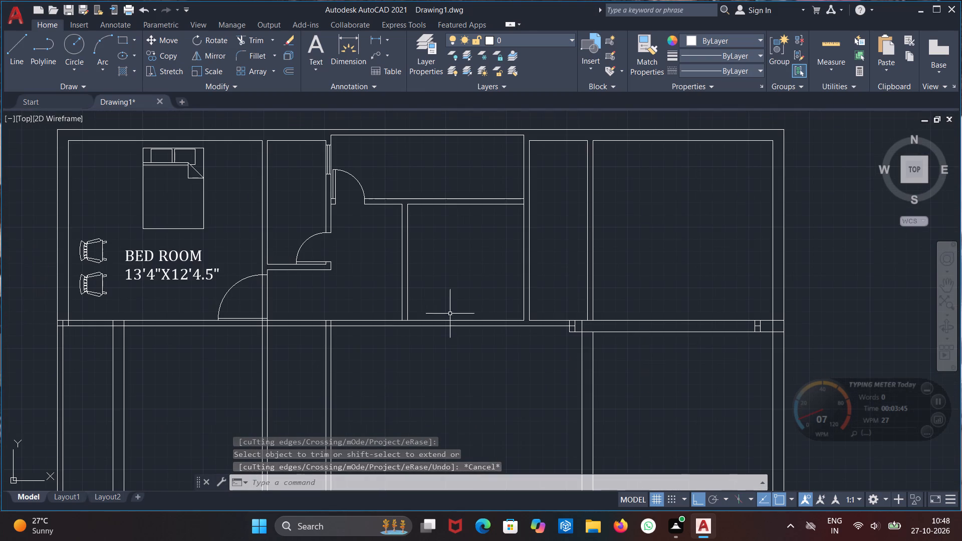
key(Escape)
text(EX)
key(Return)
click(408, 310)
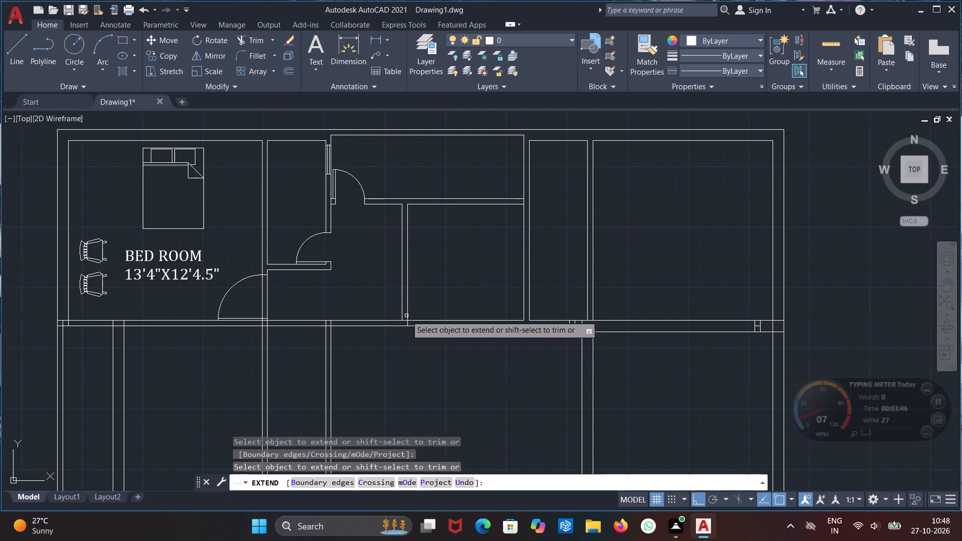
click(401, 316)
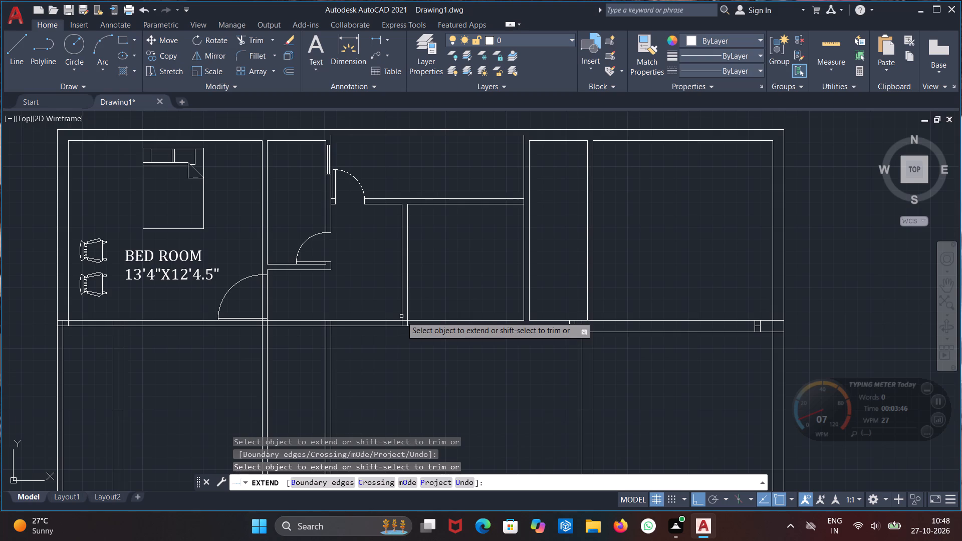
key(Escape)
Trim away the two vertical partition lines crossing the lower room, between the long horizontal wall and the bottom wall.
text(TR)
key(Return)
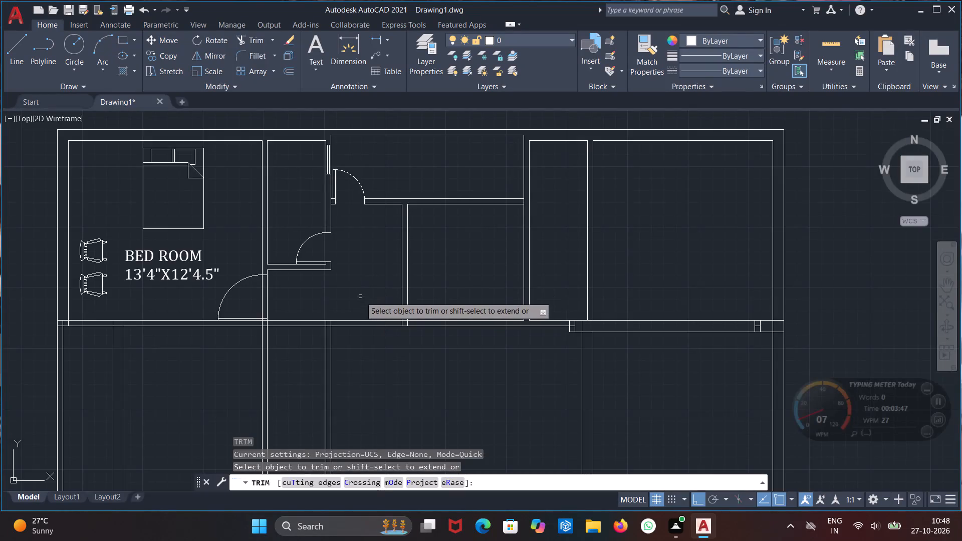
middle_drag(360, 297, 421, 182)
click(340, 261)
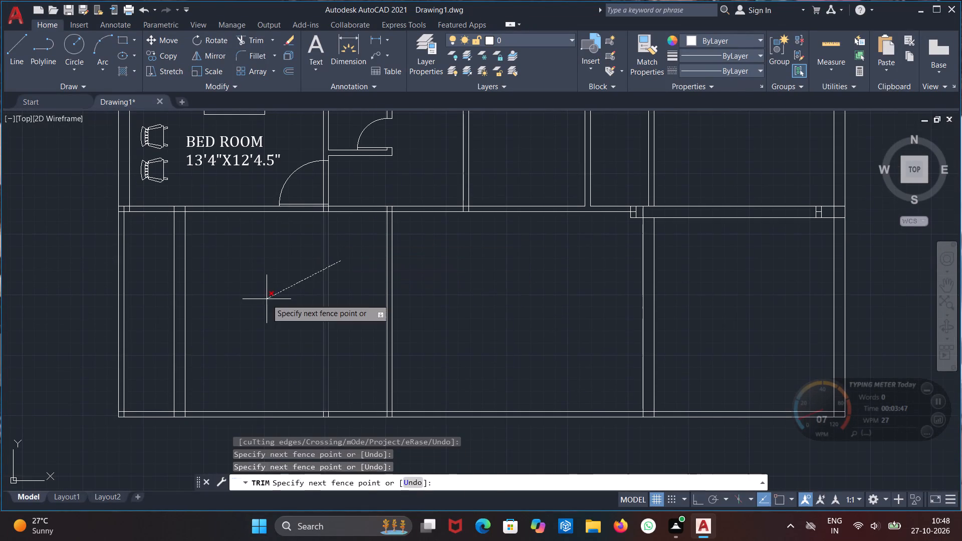
click(267, 299)
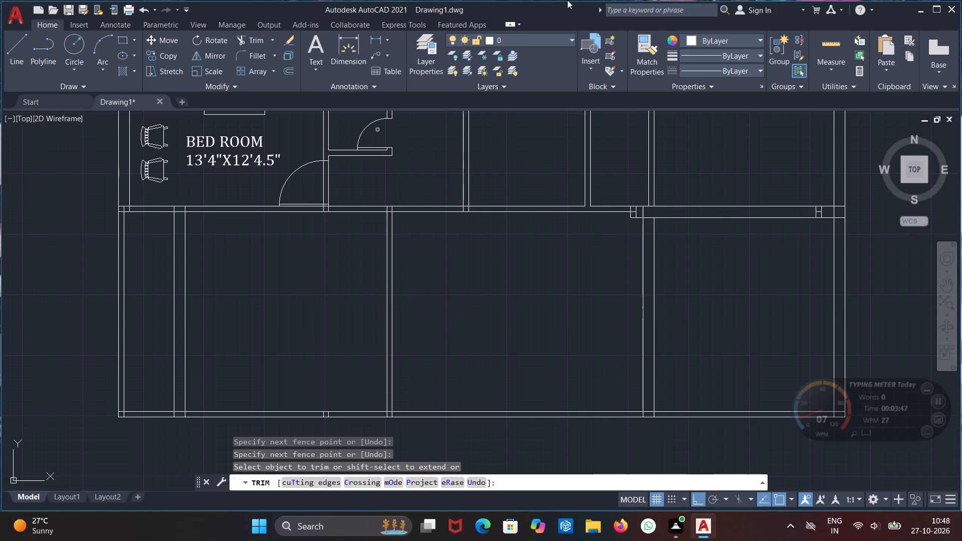
key(Escape)
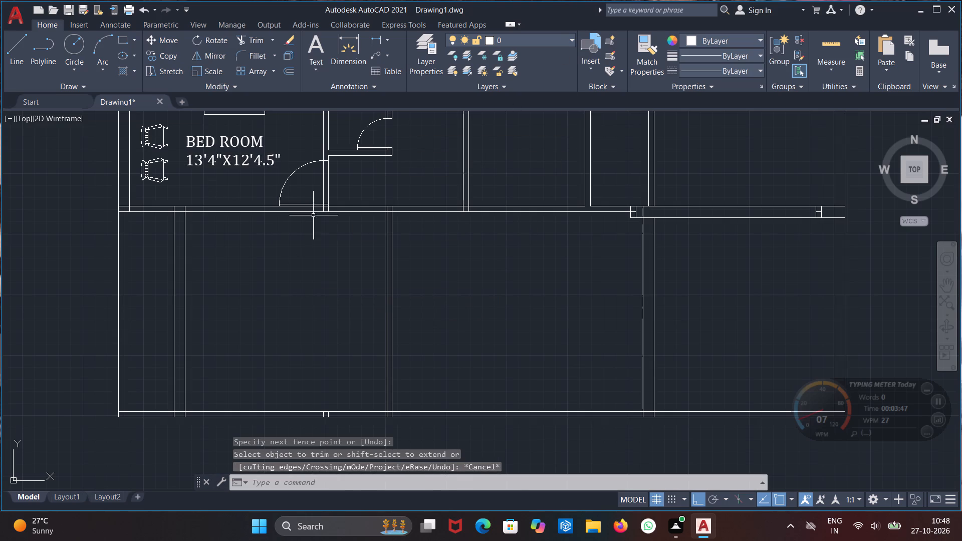
Draw a 3' by 2" door leaf beside the lower vertical partition, running its outer side up past the horizontal wall.
scroll(349, 192, up, 3)
middle_drag(369, 227, 347, 177)
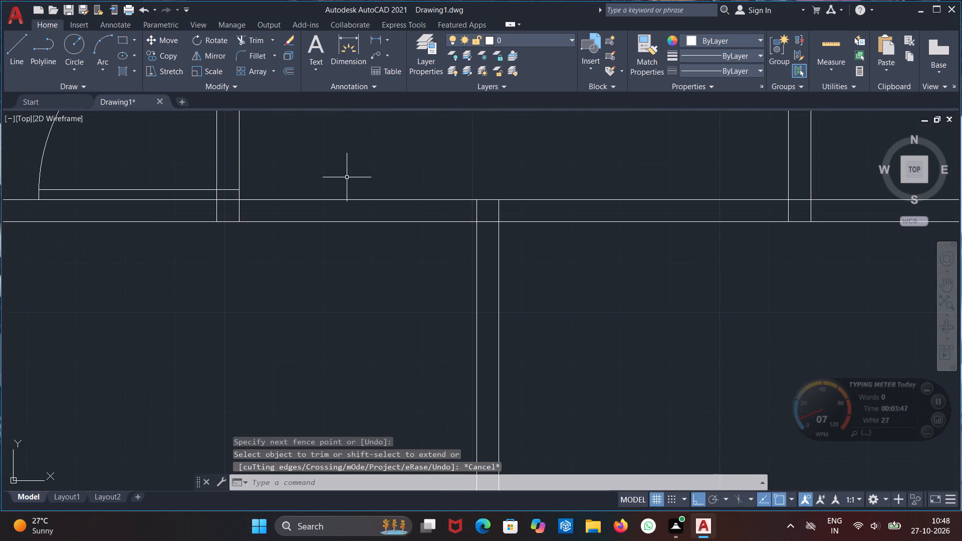
key(l)
key(Return)
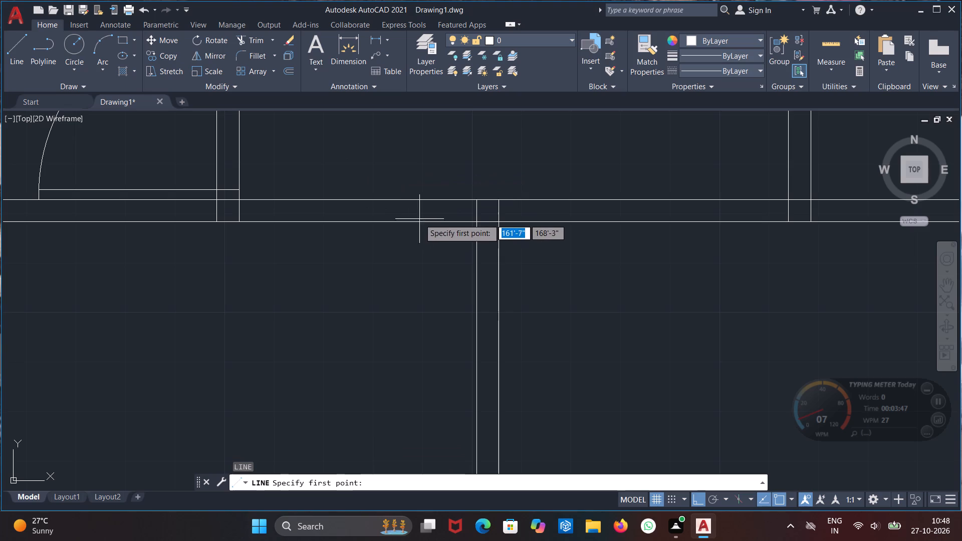
click(476, 222)
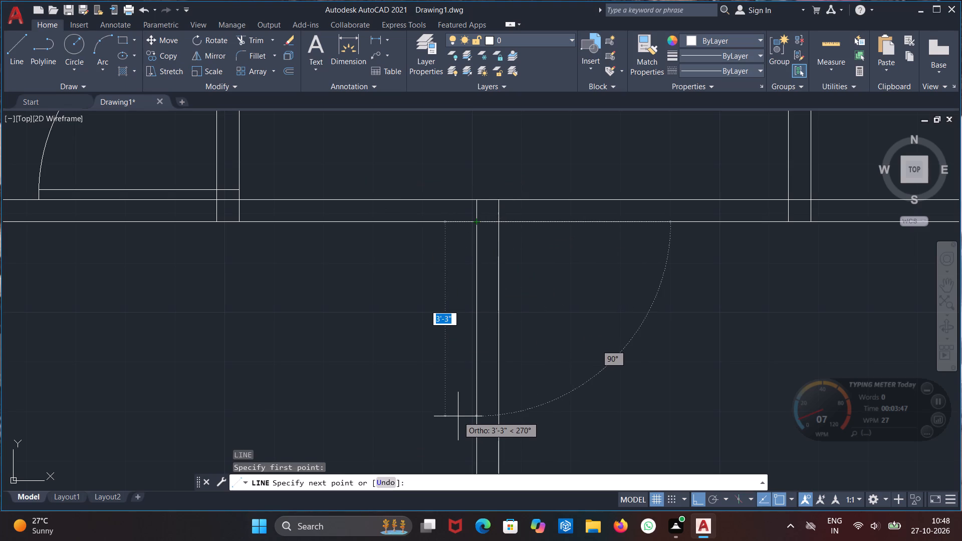
text(3')
key(Return)
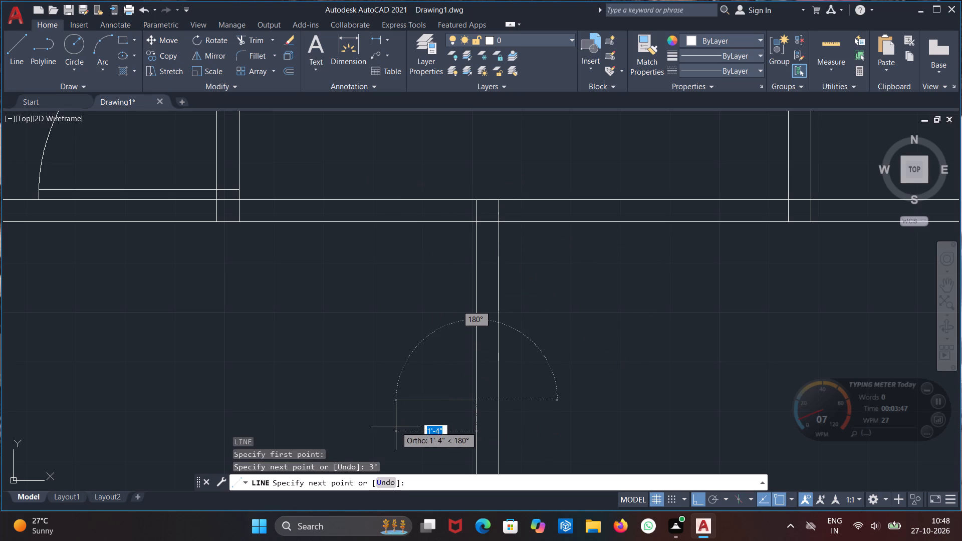
text(2")
key(Return)
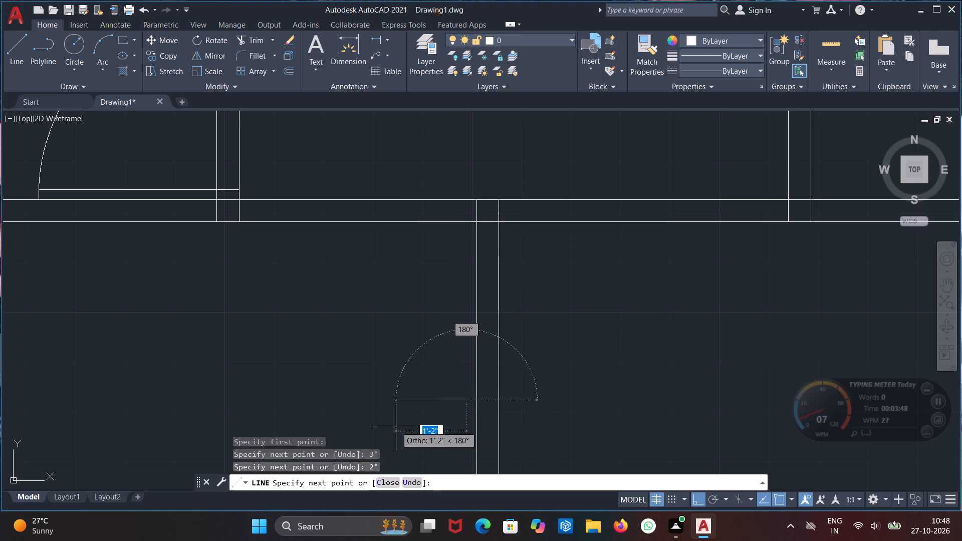
click(443, 160)
key(Escape)
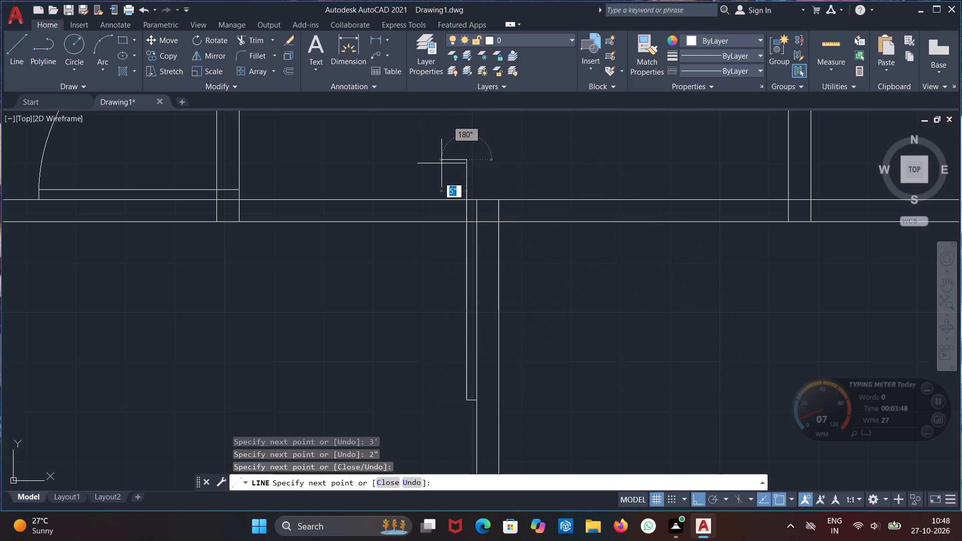
Draw a line from the door leaf's outer side 3' along the wall's upper face, turning about 2'-1" down.
key(l)
key(Return)
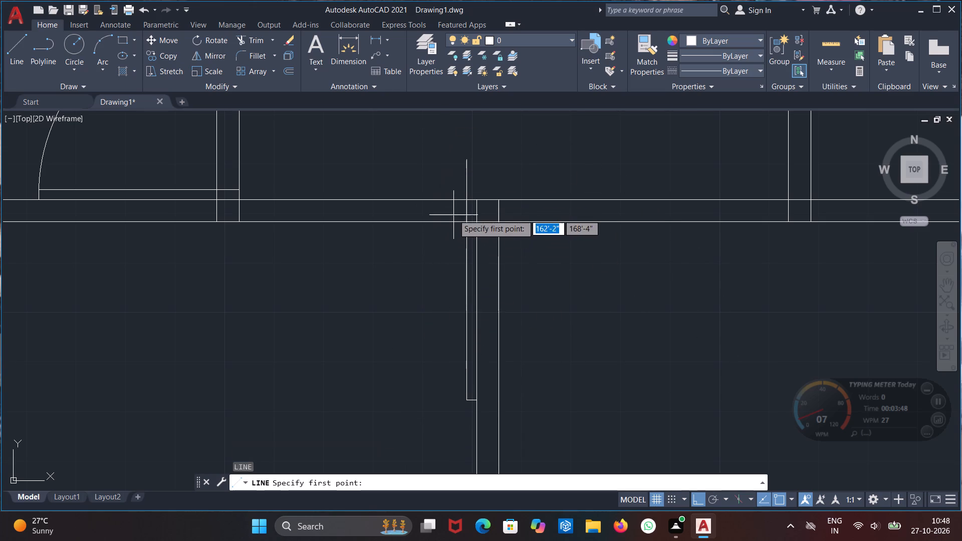
click(465, 200)
text(3')
key(Return)
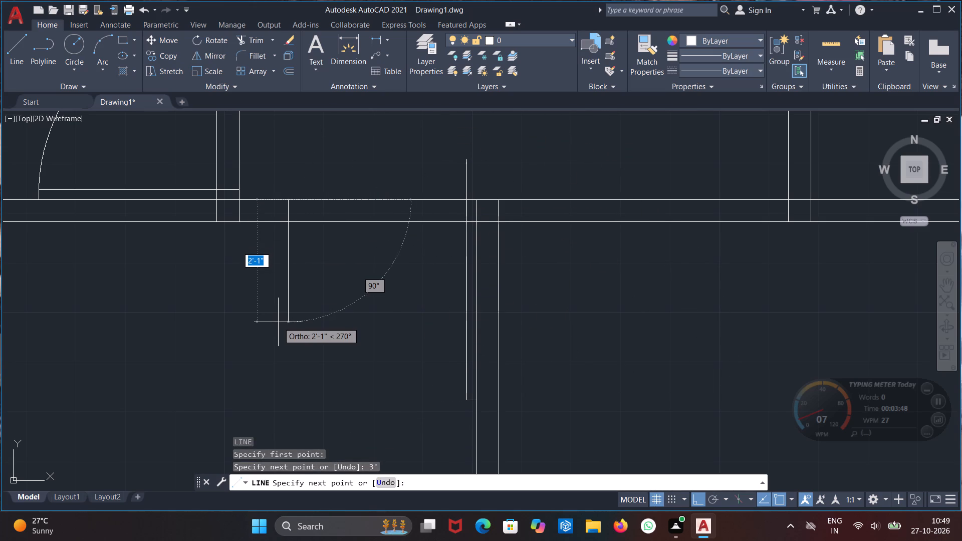
click(278, 322)
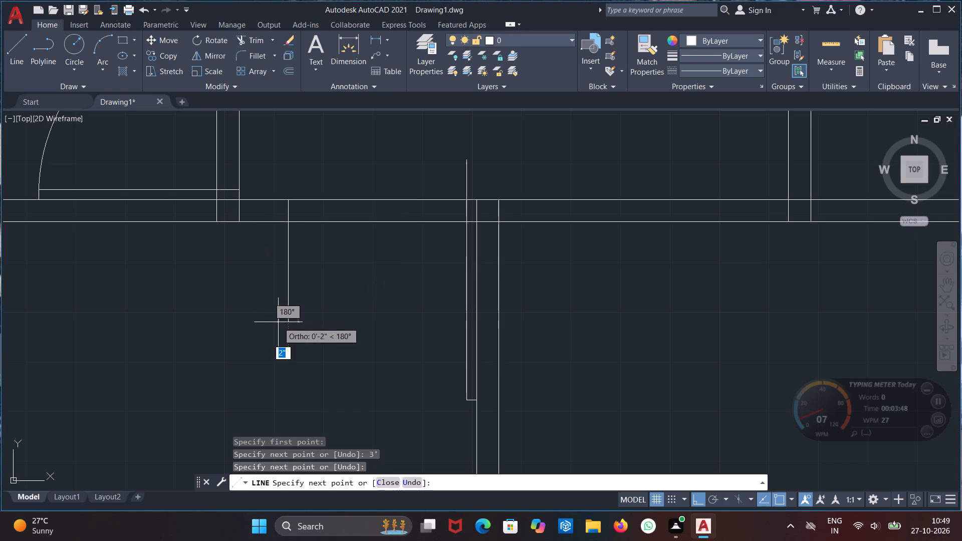
key(Escape)
Trim the new jamb line below the wall, the leaf line above it, and the two bedroom partition lines inside the wall.
text(TR)
key(Return)
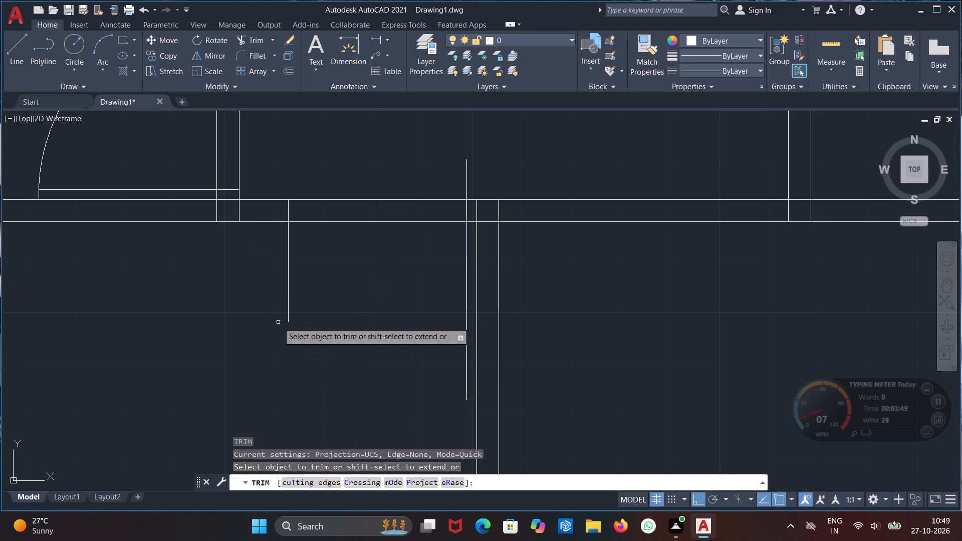
click(267, 299)
click(310, 288)
drag(439, 180, 444, 180)
click(498, 187)
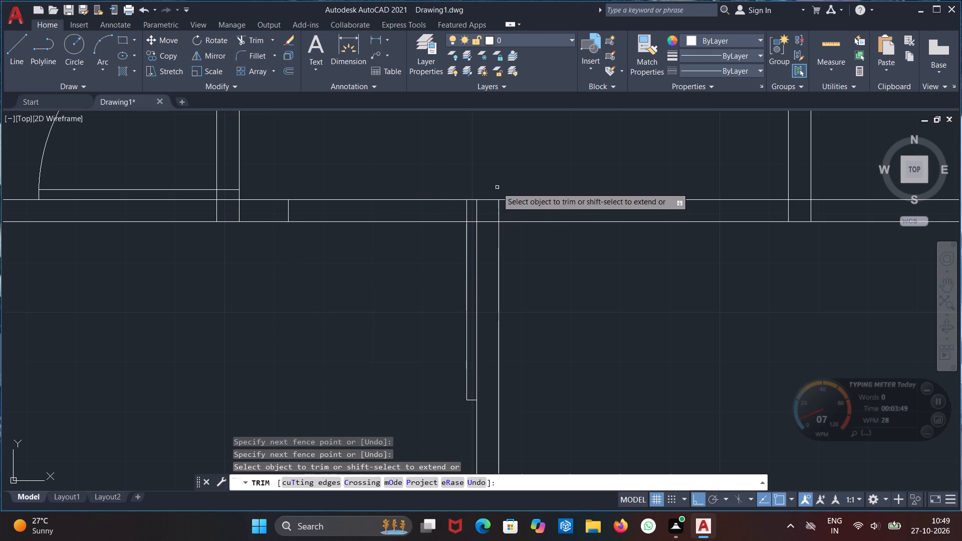
click(239, 206)
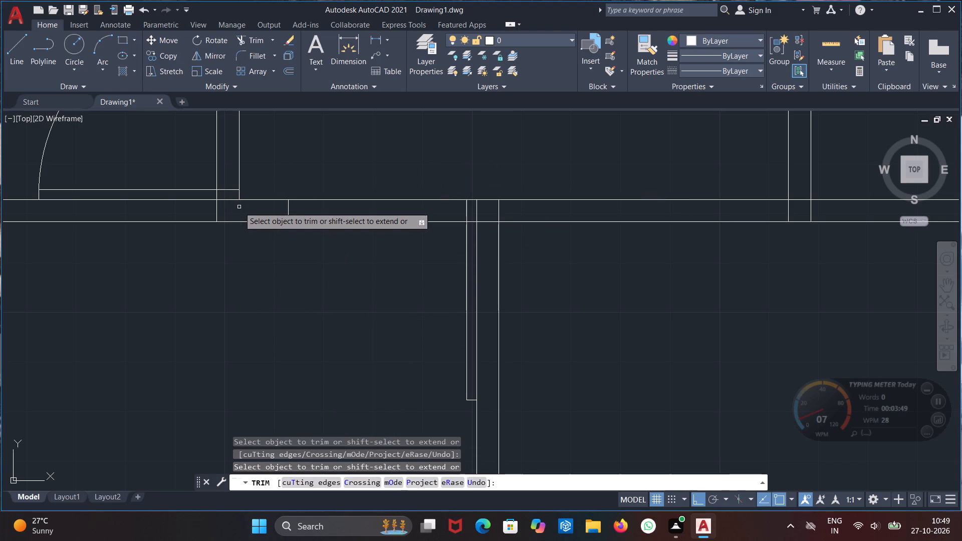
click(215, 212)
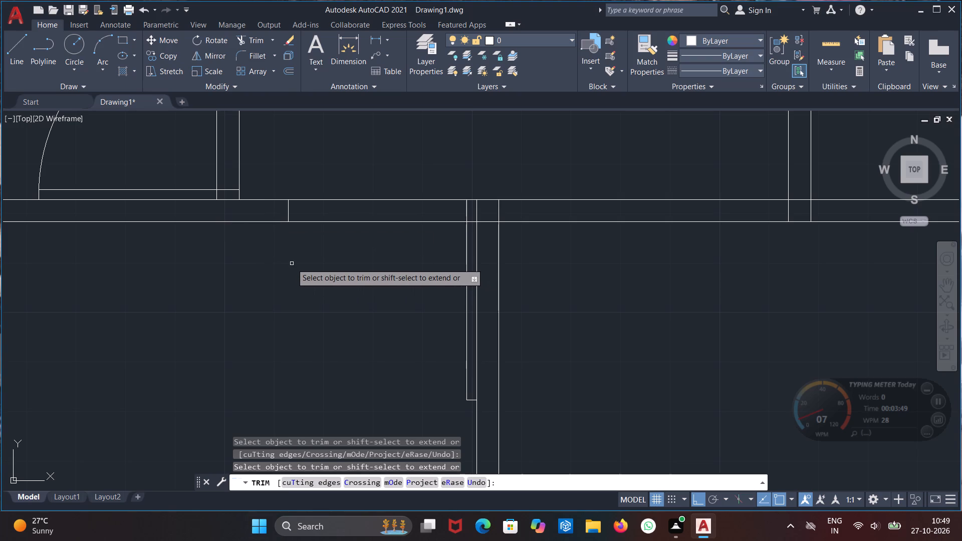
key(Escape)
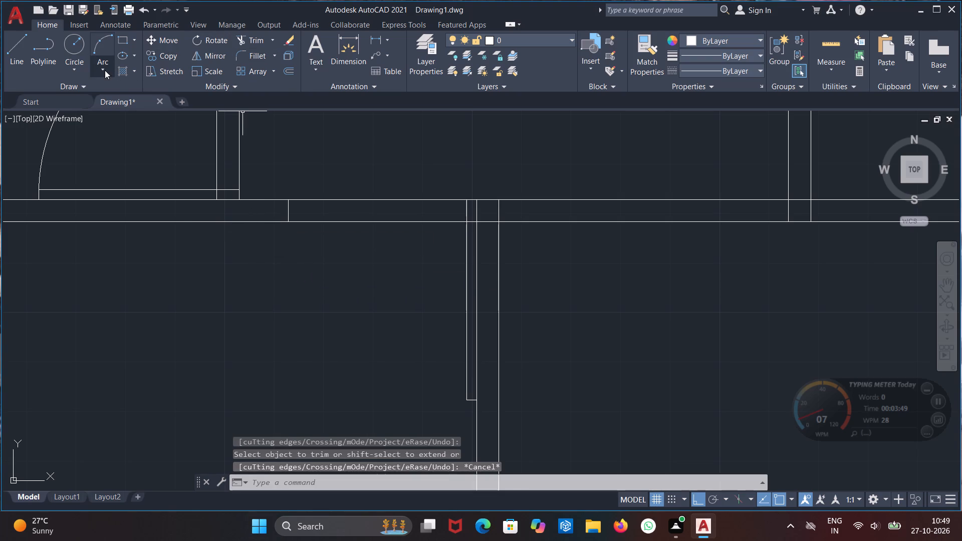
Draw the door swing as a three-point arc from the jamb's lower end to the foot of the leaf.
click(104, 69)
click(109, 87)
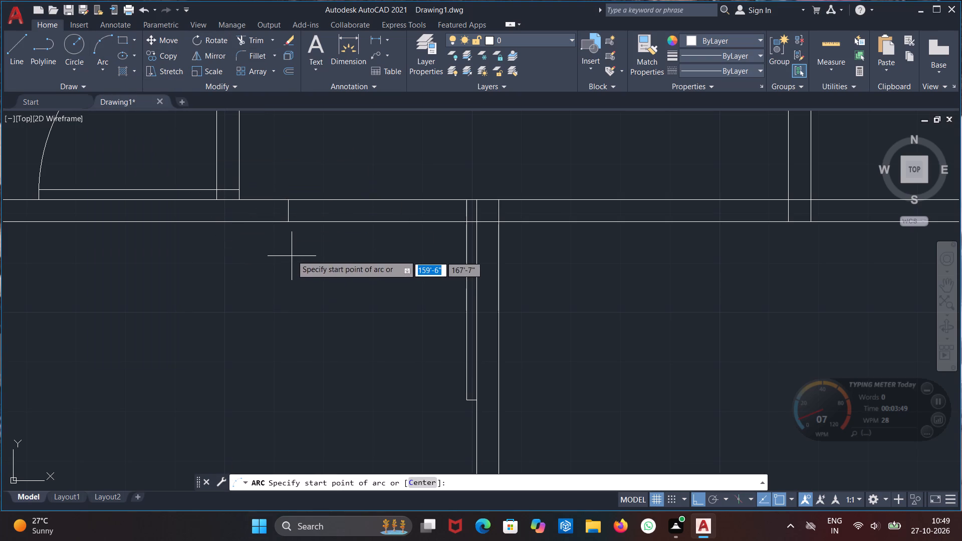
click(289, 222)
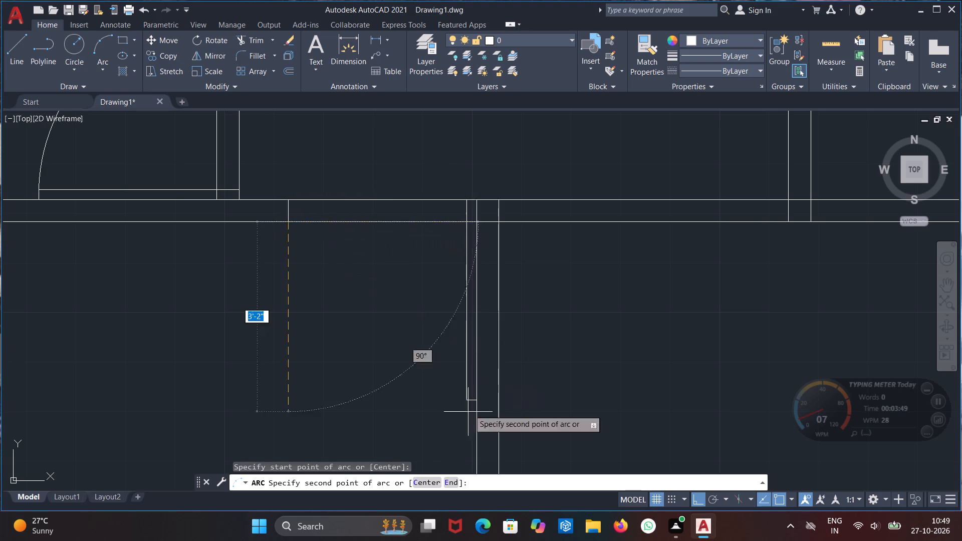
scroll(462, 423, up, 2)
click(474, 367)
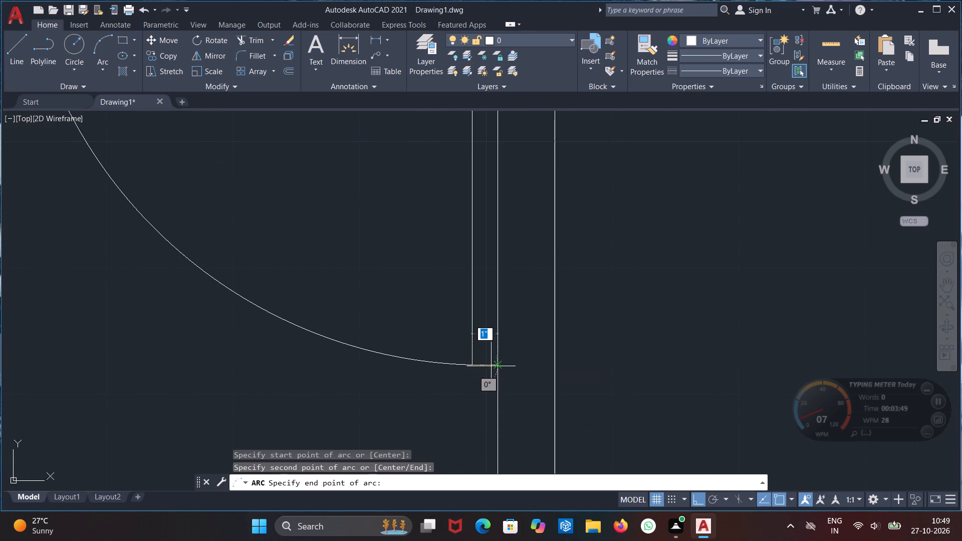
click(499, 366)
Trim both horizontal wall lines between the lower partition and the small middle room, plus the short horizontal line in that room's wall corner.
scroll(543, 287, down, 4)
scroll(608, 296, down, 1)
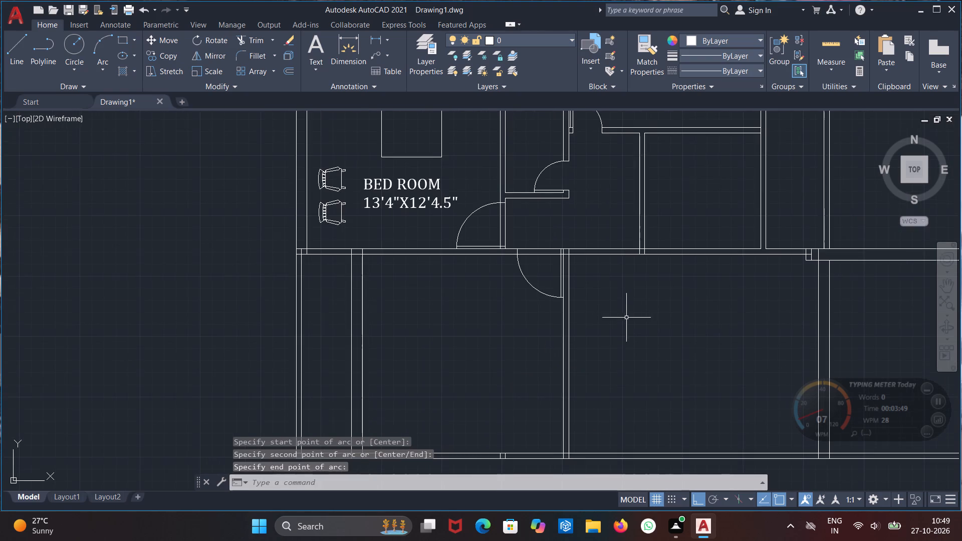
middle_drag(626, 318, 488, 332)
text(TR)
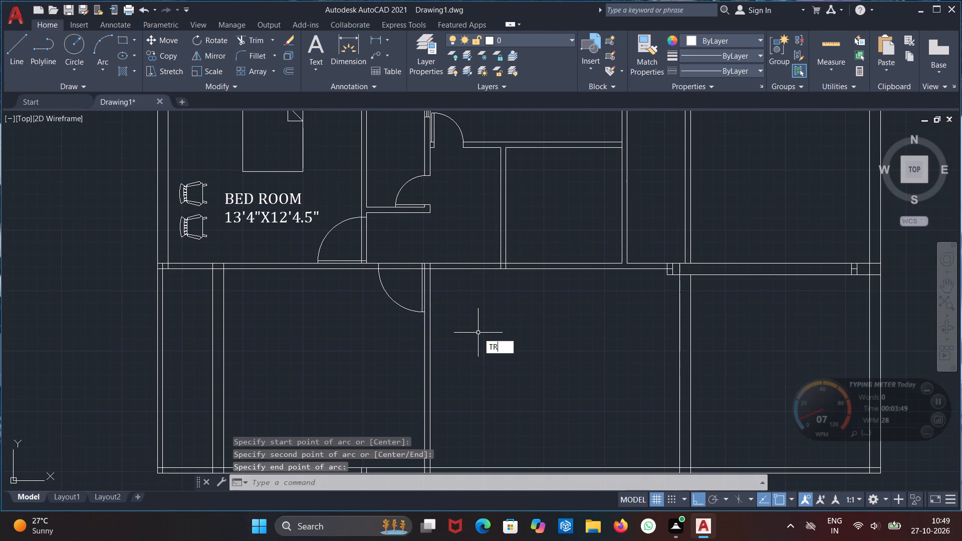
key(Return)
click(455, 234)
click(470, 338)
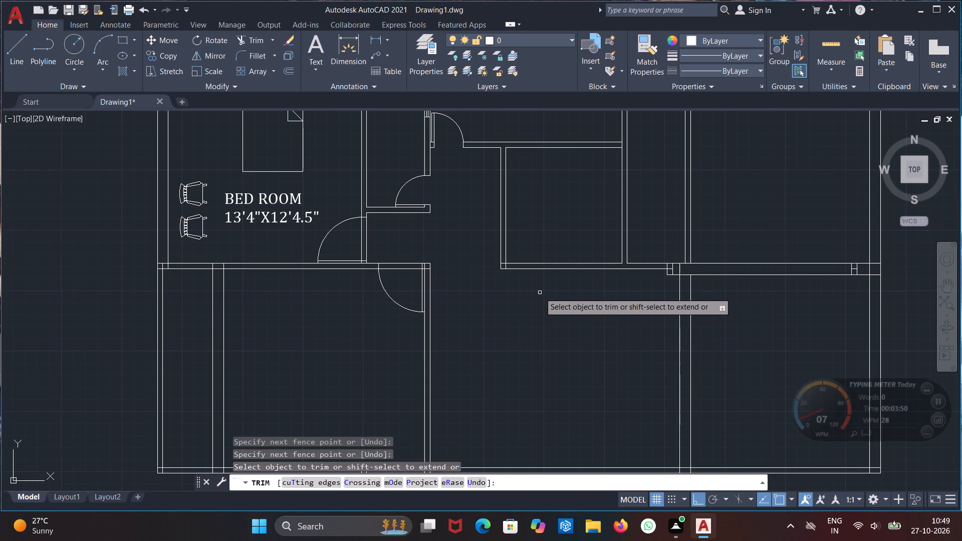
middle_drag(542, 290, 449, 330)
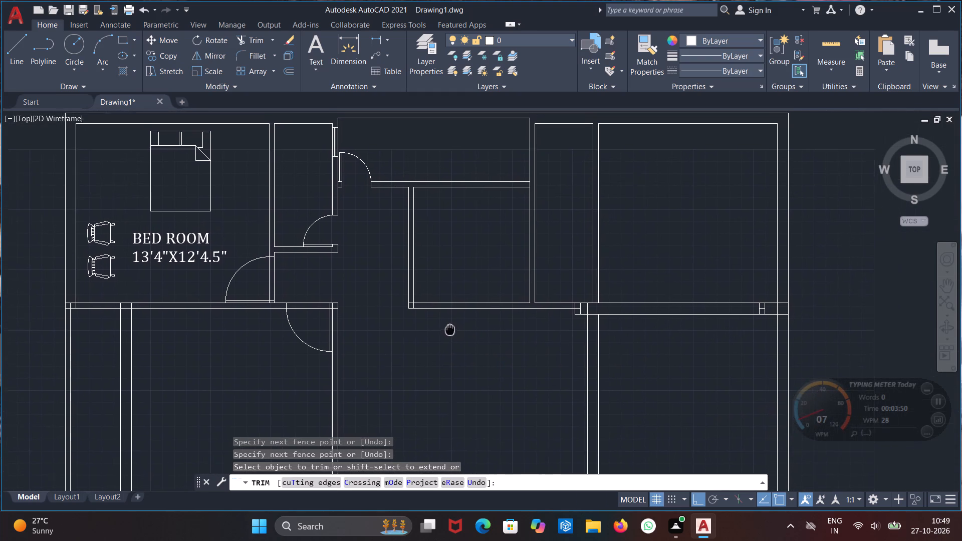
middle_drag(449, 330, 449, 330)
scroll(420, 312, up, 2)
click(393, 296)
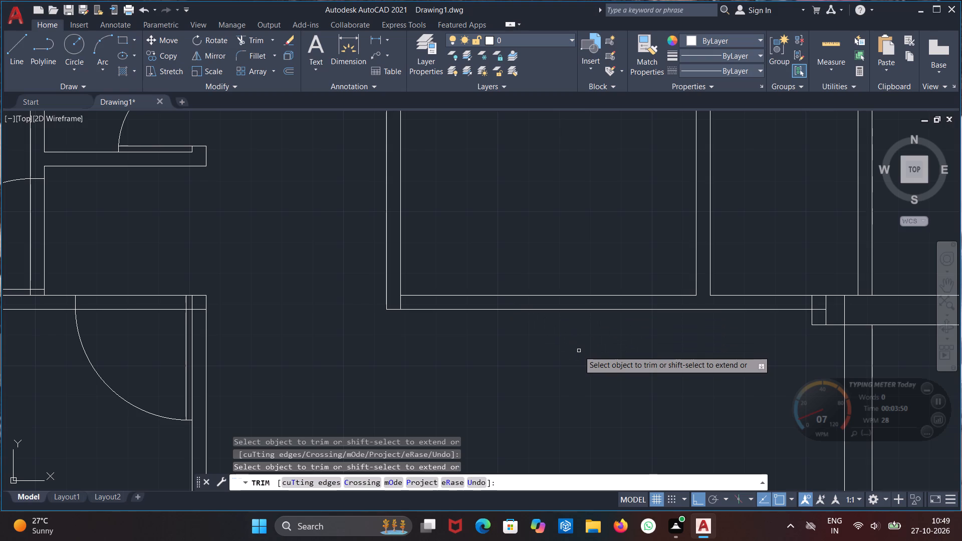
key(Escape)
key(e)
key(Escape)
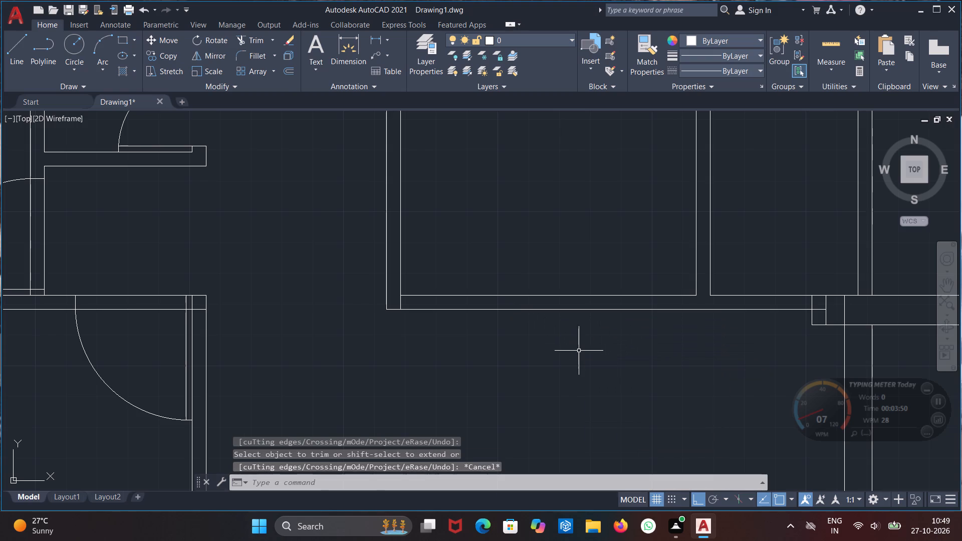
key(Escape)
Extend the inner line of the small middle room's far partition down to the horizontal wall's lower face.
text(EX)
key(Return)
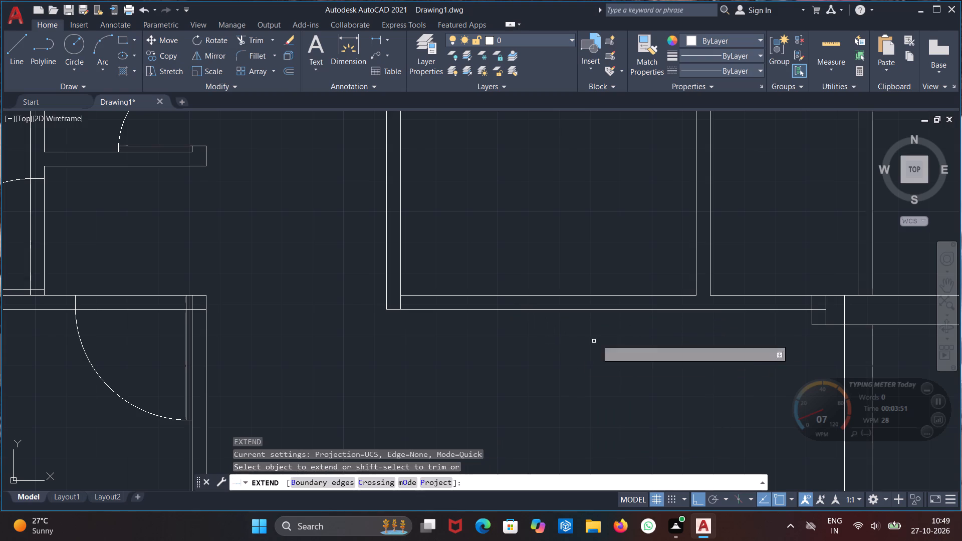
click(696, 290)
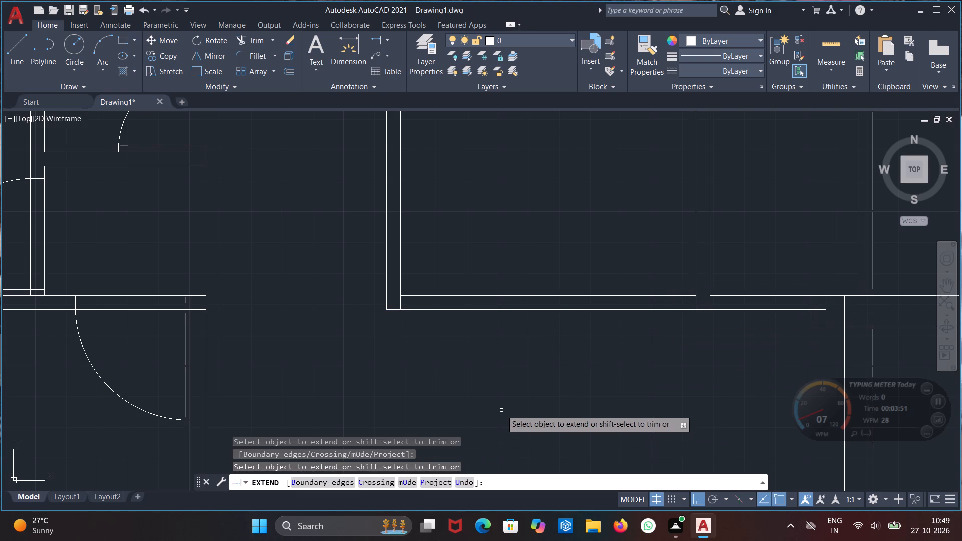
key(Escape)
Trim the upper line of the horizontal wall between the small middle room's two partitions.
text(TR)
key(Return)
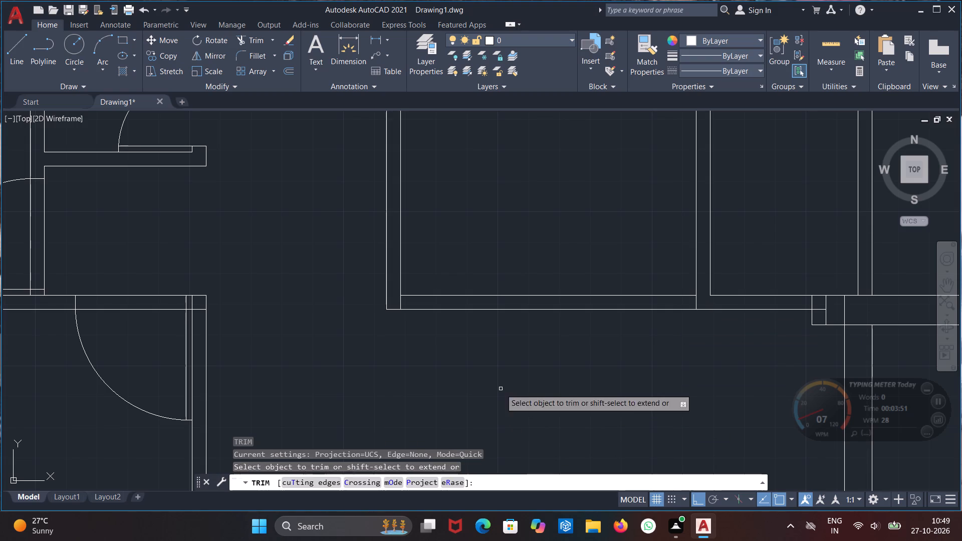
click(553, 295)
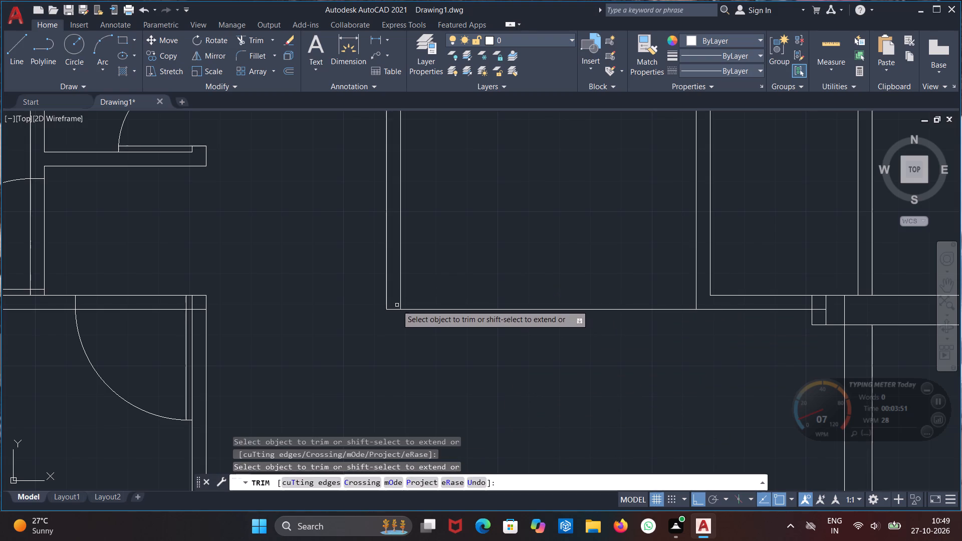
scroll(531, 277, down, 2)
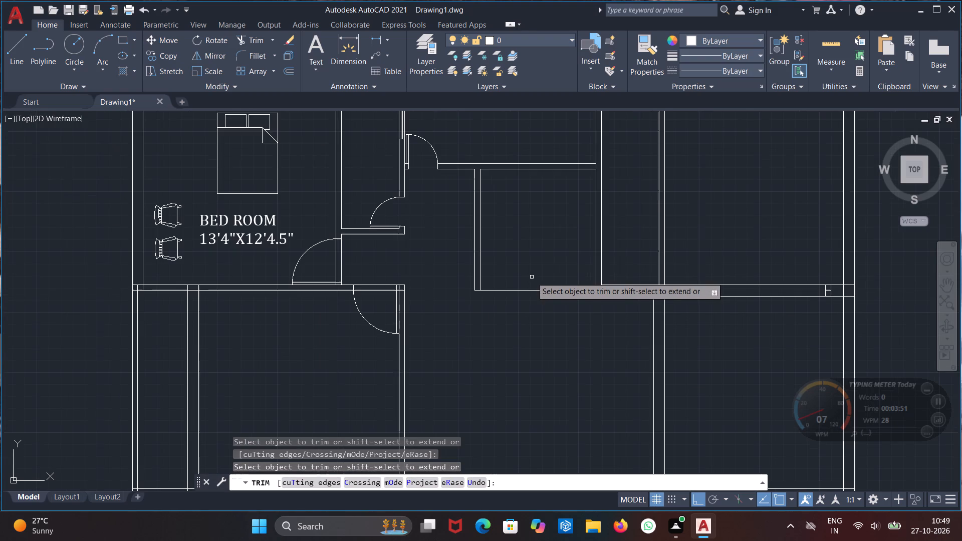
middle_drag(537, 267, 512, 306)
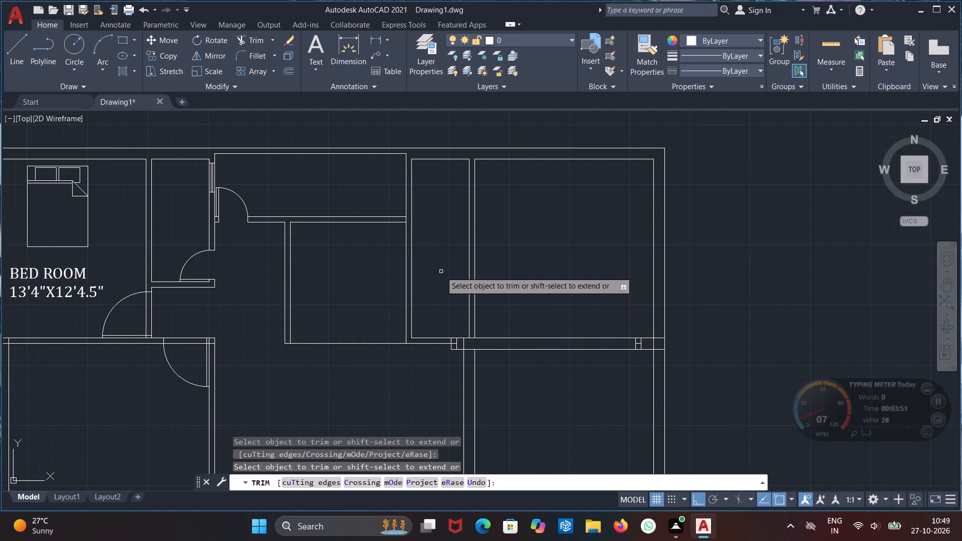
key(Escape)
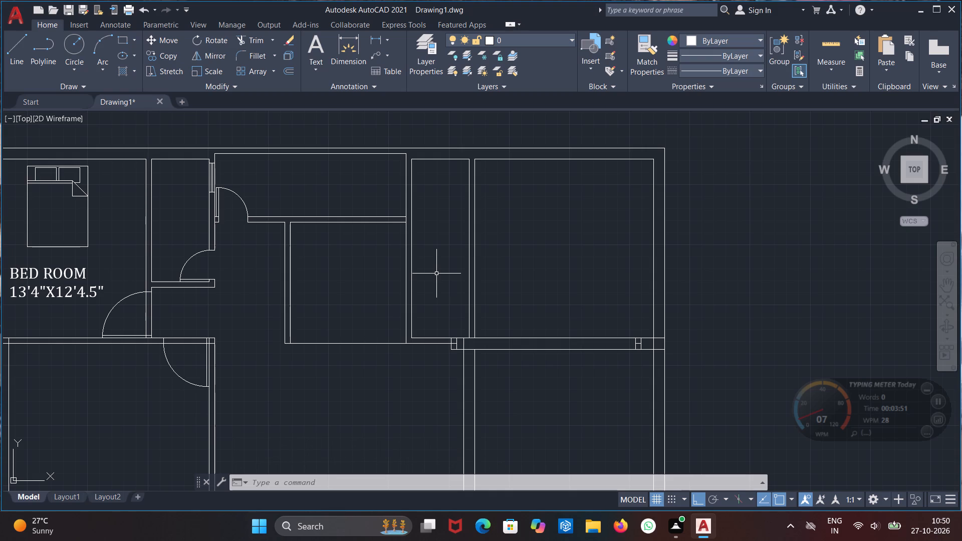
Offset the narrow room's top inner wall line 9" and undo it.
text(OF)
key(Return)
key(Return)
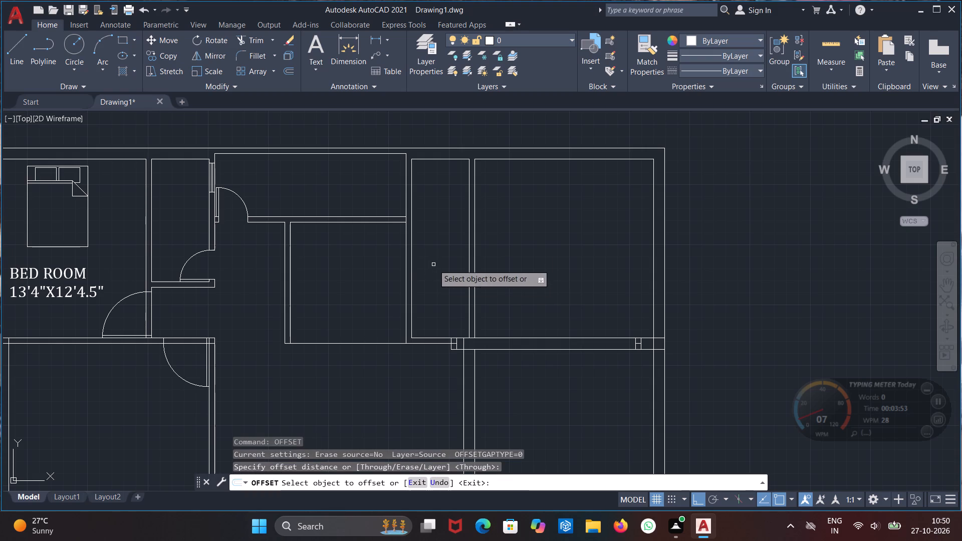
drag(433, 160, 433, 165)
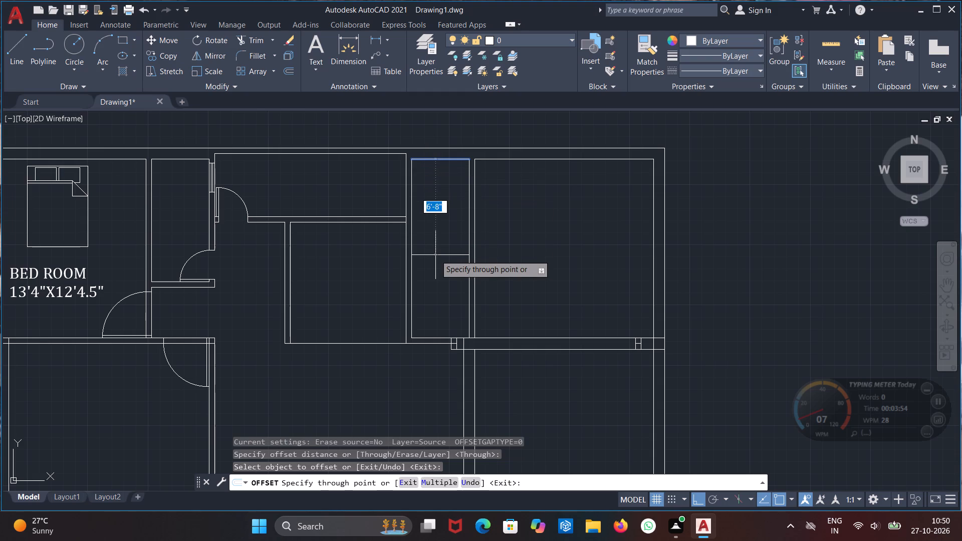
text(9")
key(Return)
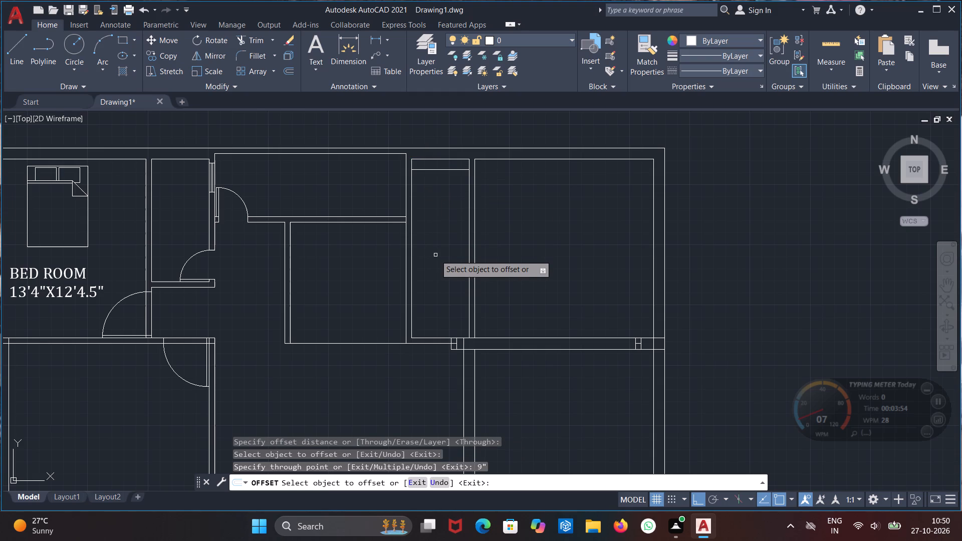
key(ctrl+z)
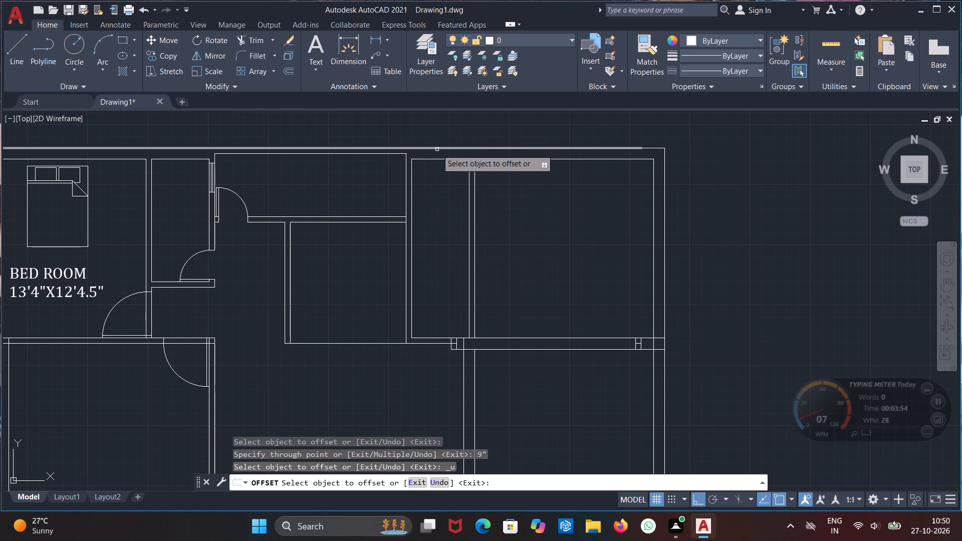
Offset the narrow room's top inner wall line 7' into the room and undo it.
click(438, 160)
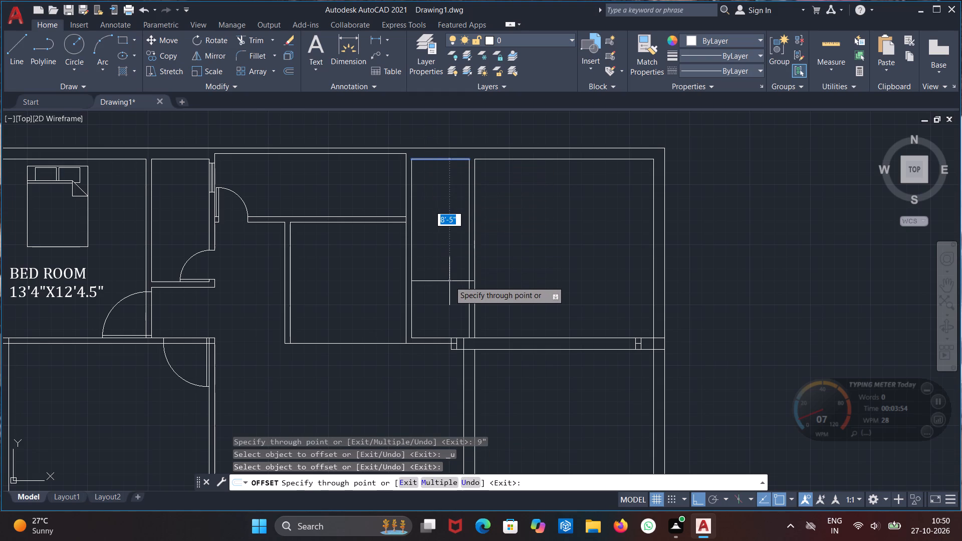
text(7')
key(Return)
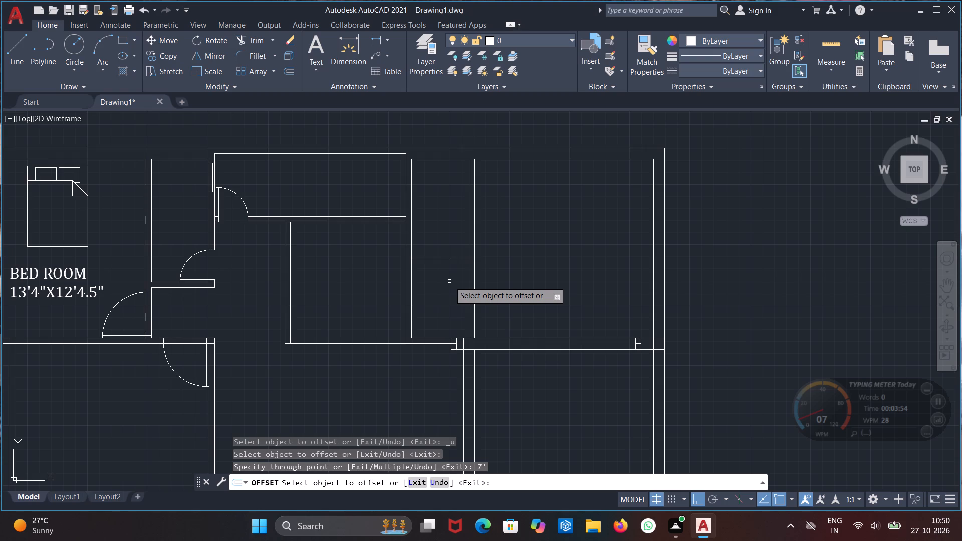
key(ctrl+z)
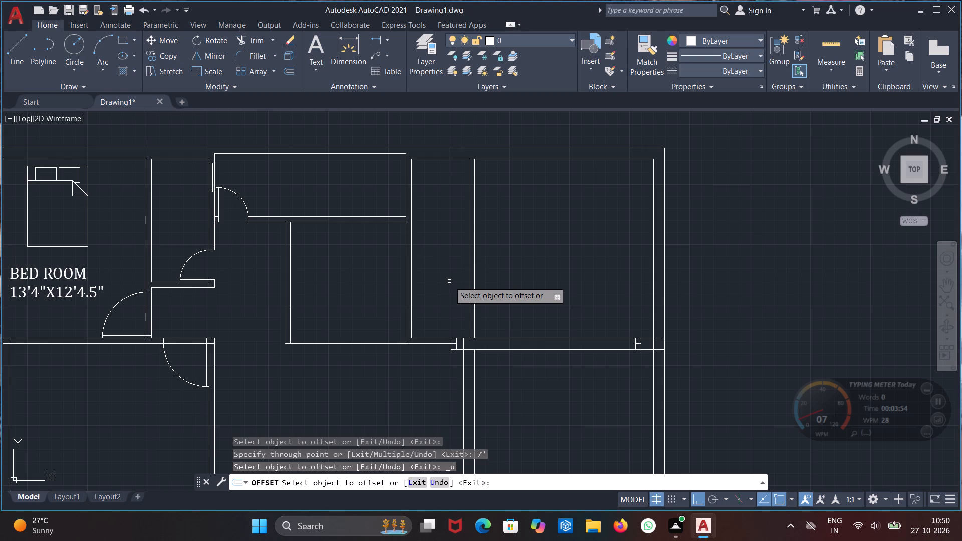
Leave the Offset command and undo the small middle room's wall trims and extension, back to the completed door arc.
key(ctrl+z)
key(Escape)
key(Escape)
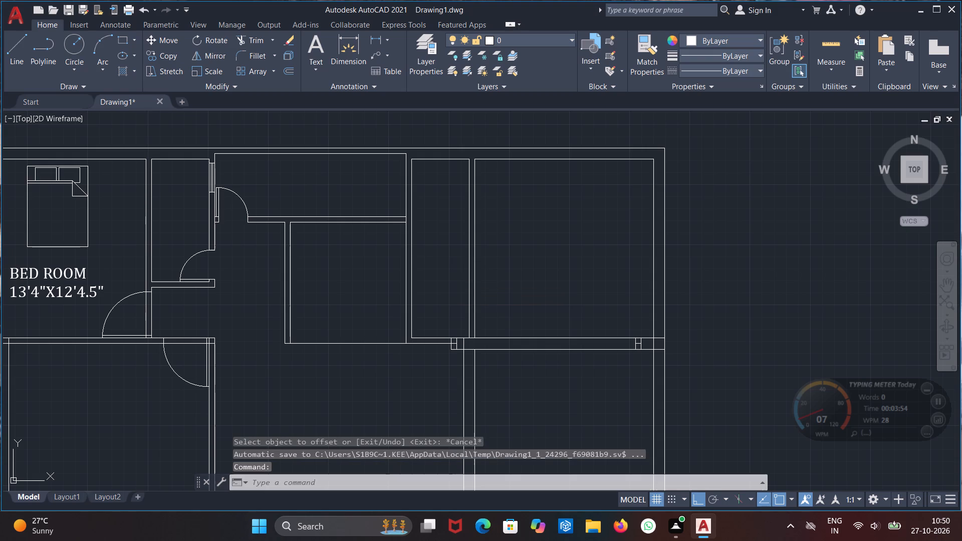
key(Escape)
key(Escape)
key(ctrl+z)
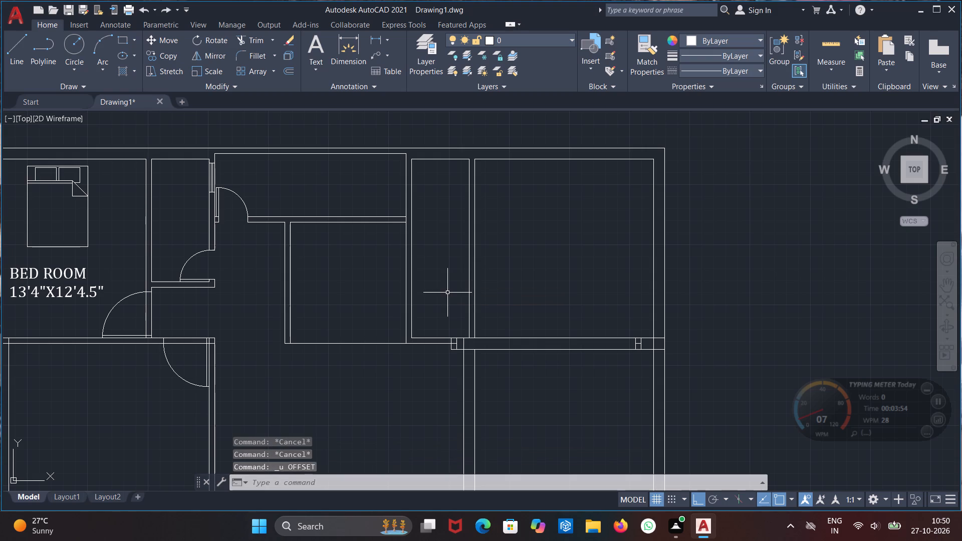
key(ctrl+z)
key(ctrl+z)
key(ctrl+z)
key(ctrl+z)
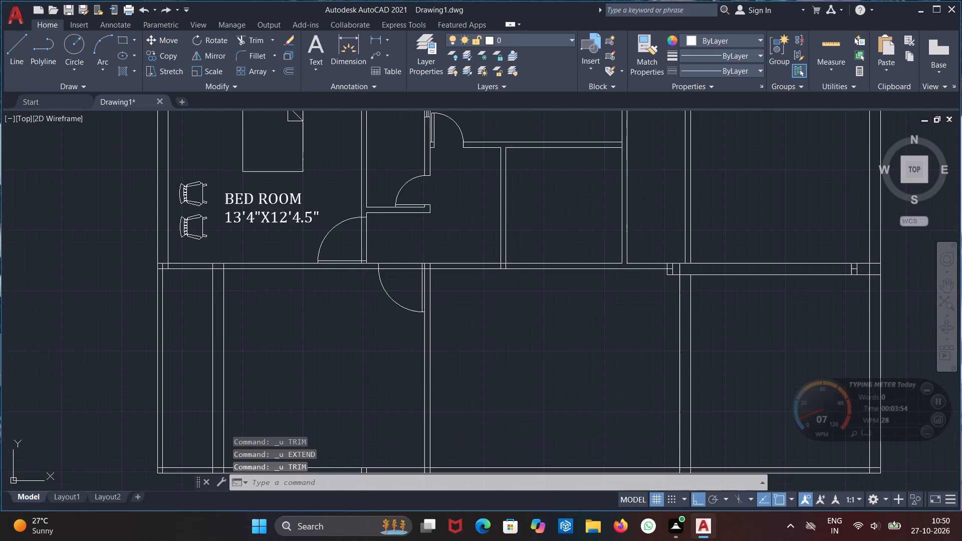
Undo the door drawn below the long horizontal wall, removing its arc, leaf lines and opening.
key(ctrl+z)
key(ctrl+z)
key(ctrl+z)
key(ctrl+z)
key(ctrl+z)
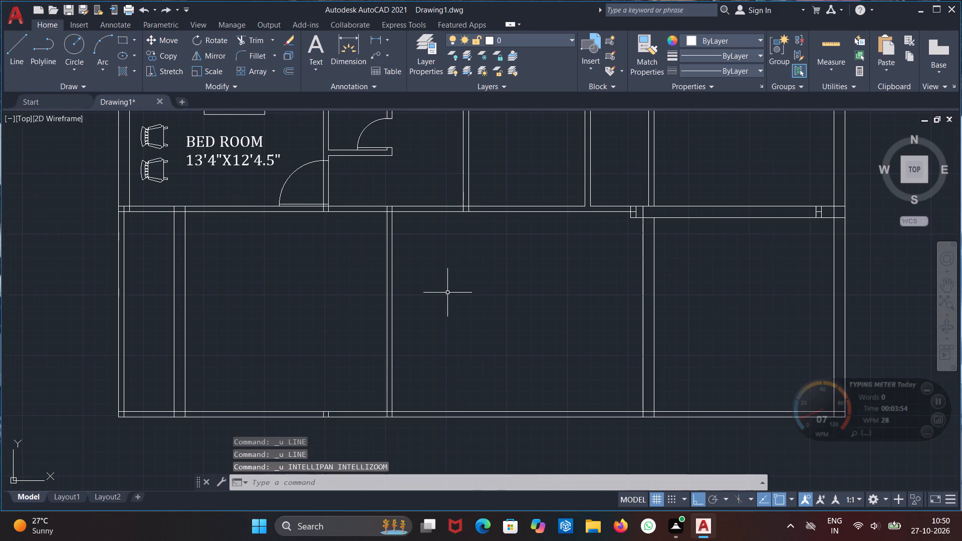
Undo the door at the end of the central room's horizontal partition, including its arc, leaf lines and related wall trims.
key(ctrl+z)
key(ctrl+z)
key(ctrl+z)
key(ctrl+z)
key(ctrl+z)
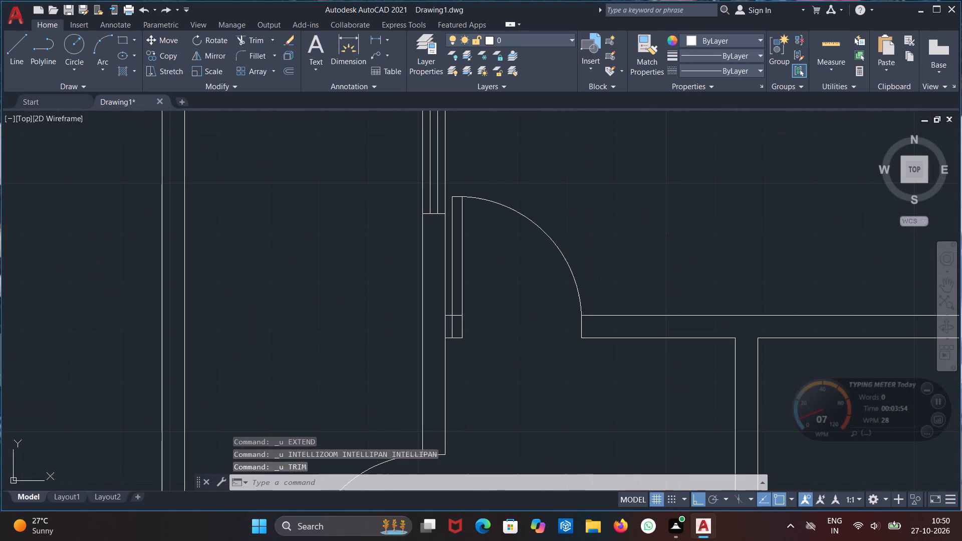
key(ctrl+z)
key(ctrl+z)
key(ctrl+z)
key(ctrl+z)
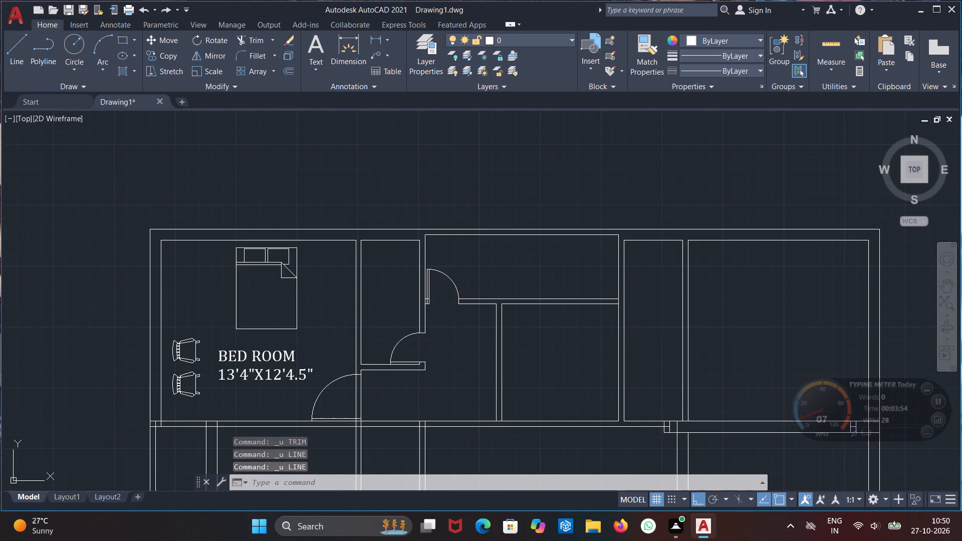
key(ctrl+z)
key(ctrl+z)
key(ctrl+z)
key(ctrl+z)
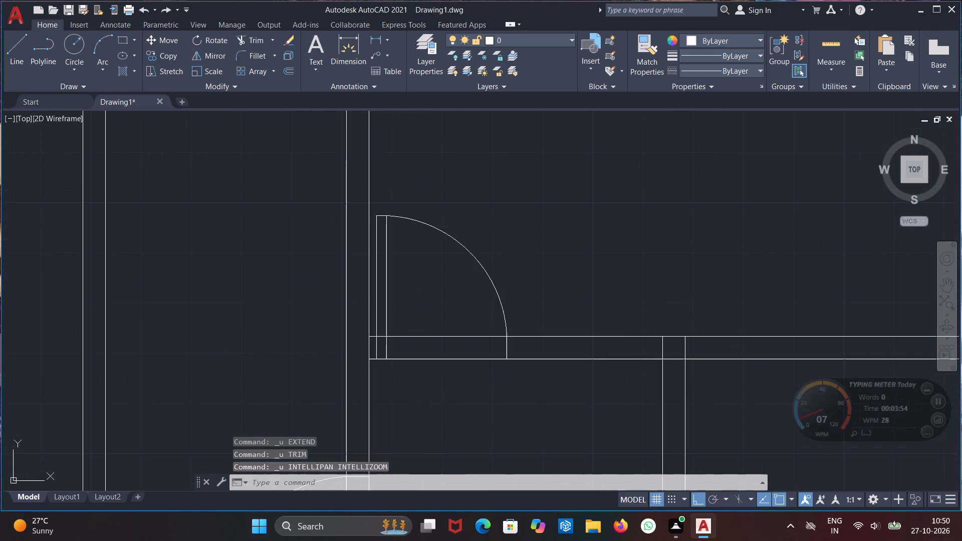
key(ctrl+z)
key(ctrl+z)
key(ctrl+z)
key(ctrl+z)
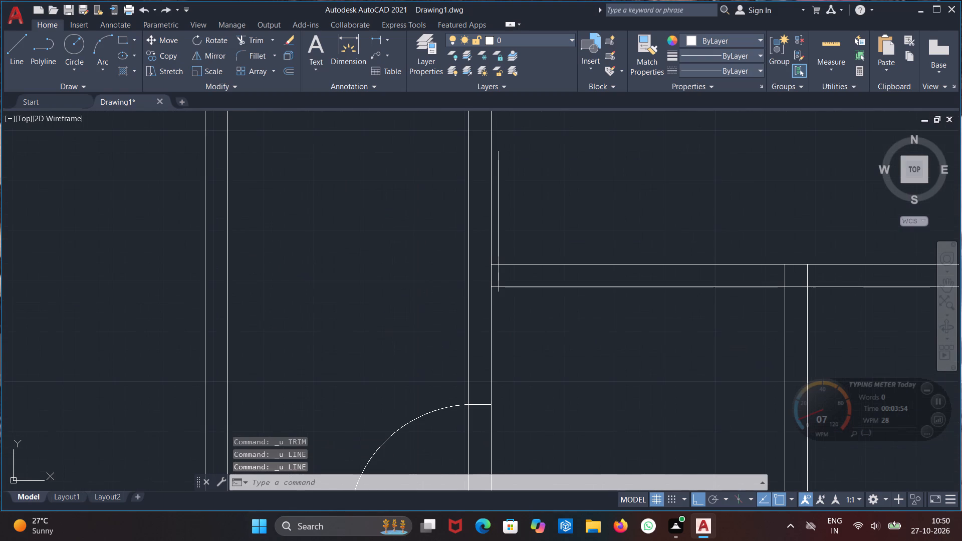
Trim away the central room's horizontal and vertical partitions, their leftover stubs, and the long wall lines below the room.
middle_drag(632, 316, 484, 296)
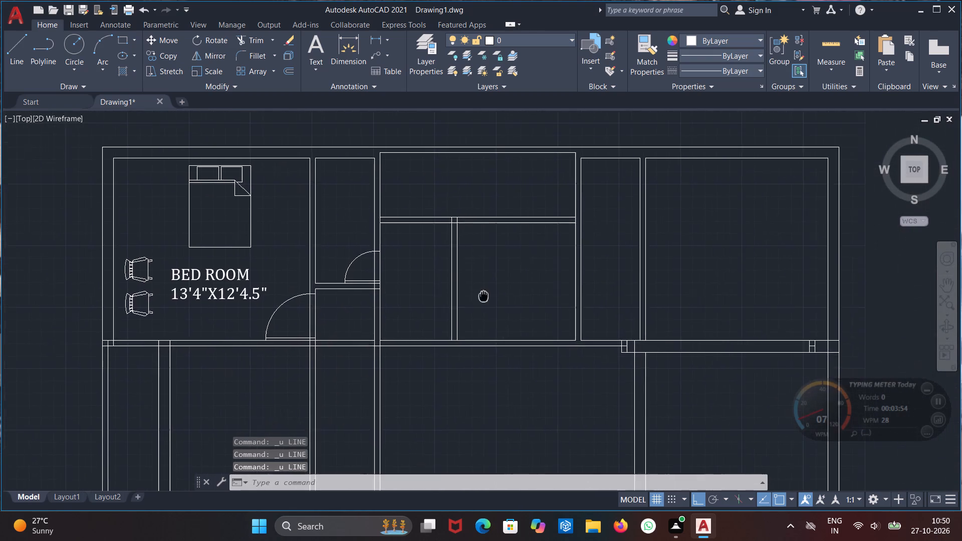
middle_drag(484, 296, 476, 311)
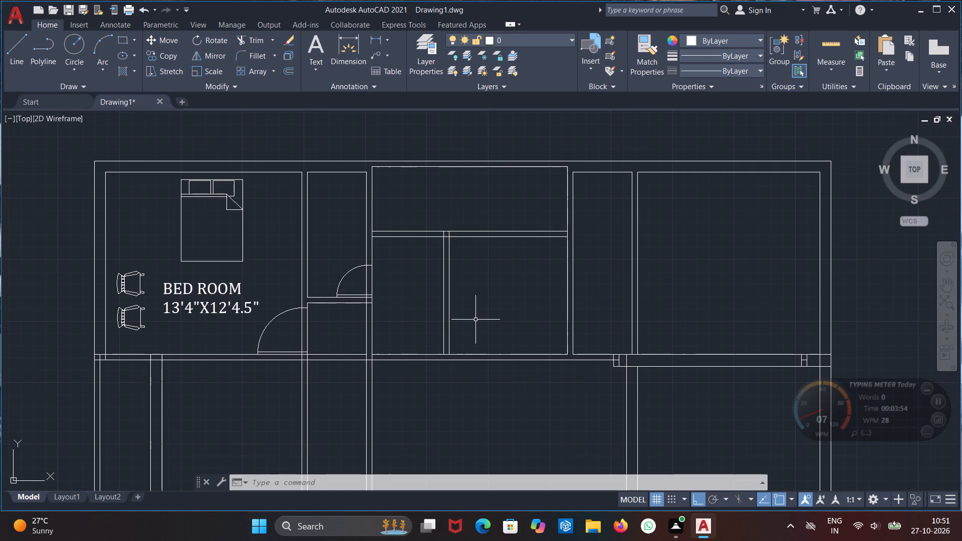
middle_drag(479, 417, 486, 382)
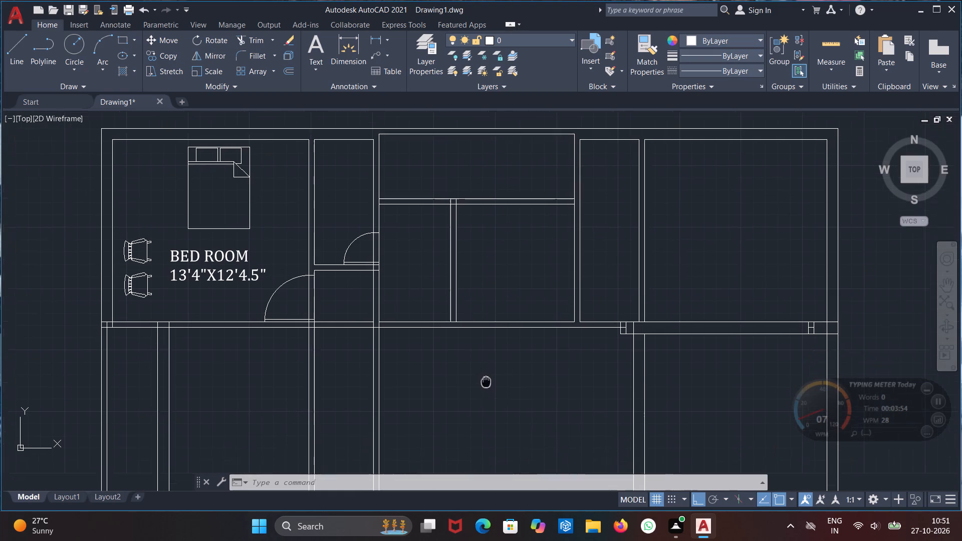
middle_drag(486, 382, 486, 262)
scroll(480, 268, down, 1)
middle_drag(479, 268, 455, 369)
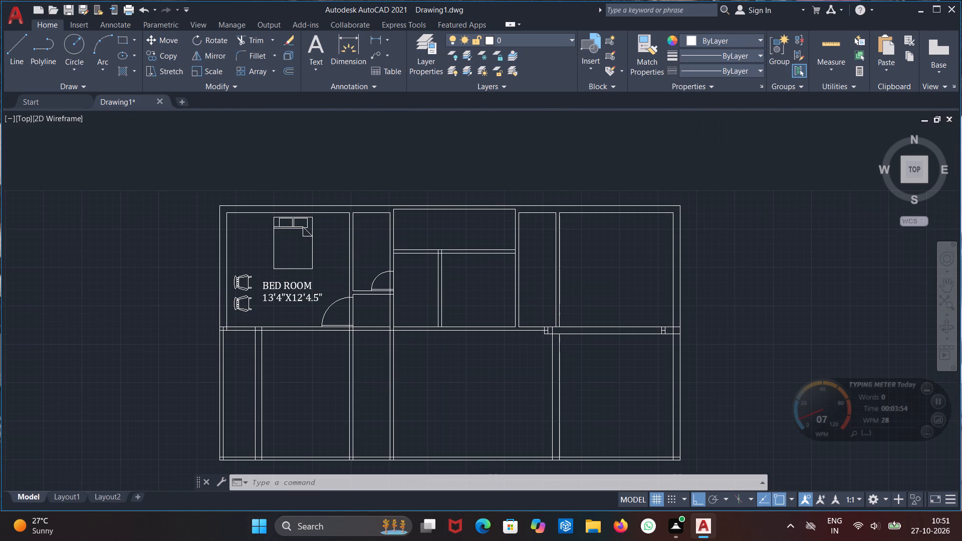
key(Escape)
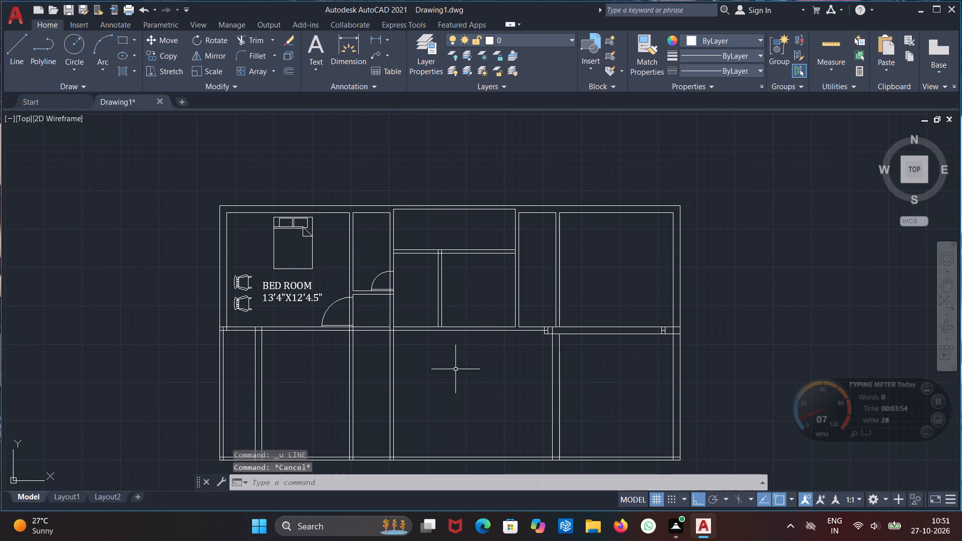
text(TR)
key(Return)
click(461, 242)
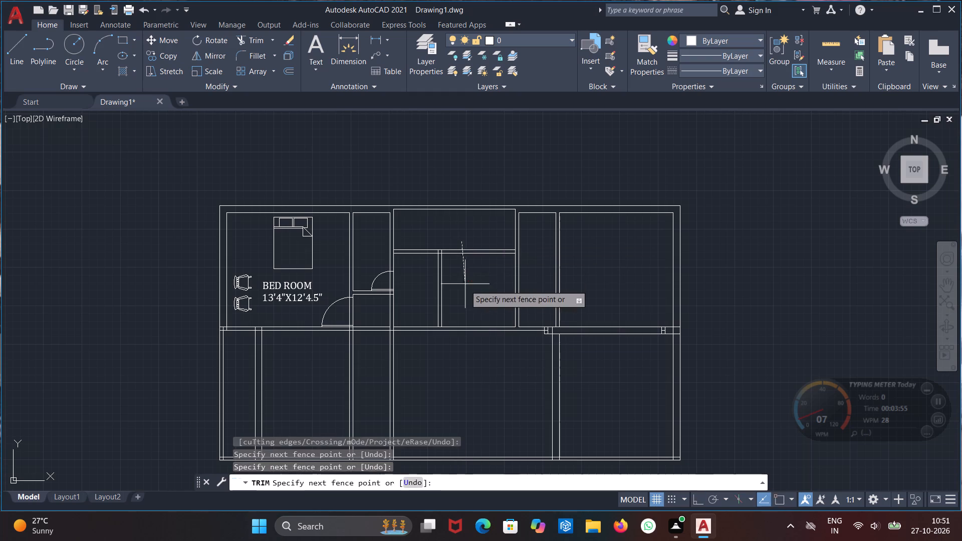
click(465, 287)
click(430, 271)
click(452, 275)
click(458, 308)
click(445, 376)
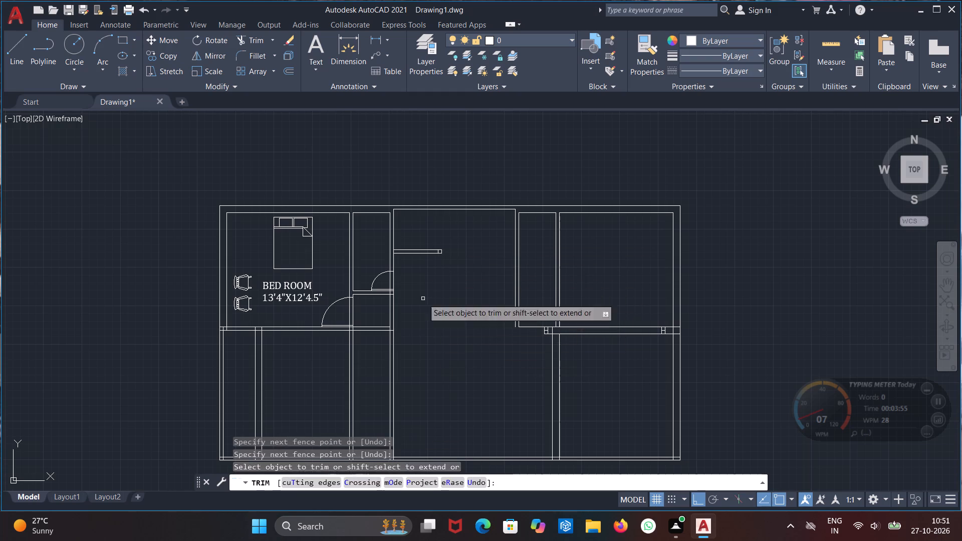
click(414, 240)
click(414, 298)
click(440, 254)
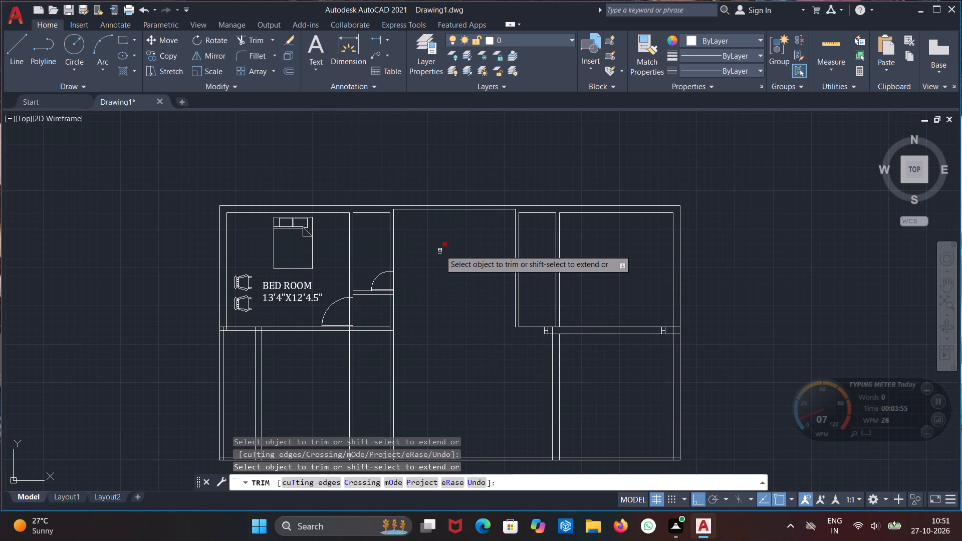
click(440, 249)
click(440, 256)
click(440, 247)
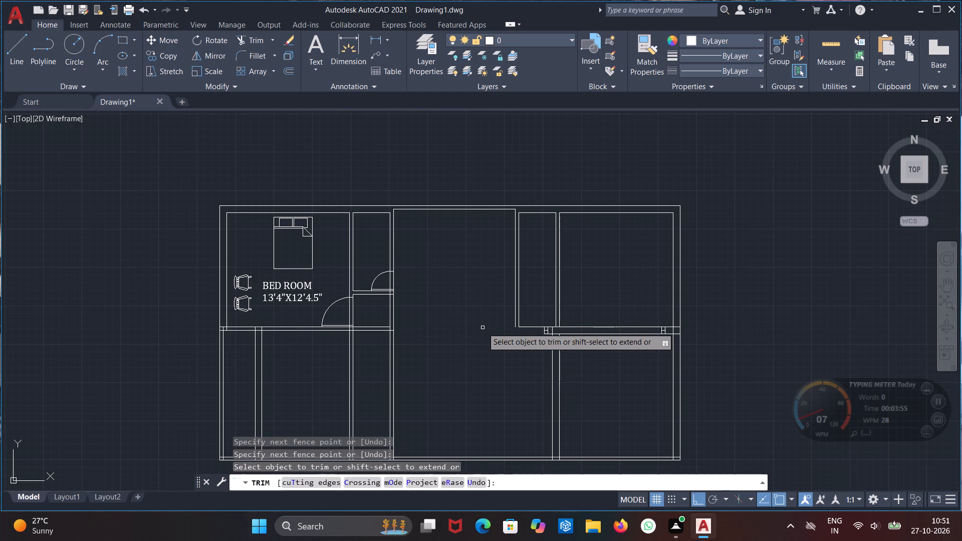
key(Escape)
Offset the central room's top inner wall line 2', undo it, and instead build a 4.5" thick horizontal wall 3' below that line.
text(OF)
key(Return)
key(Return)
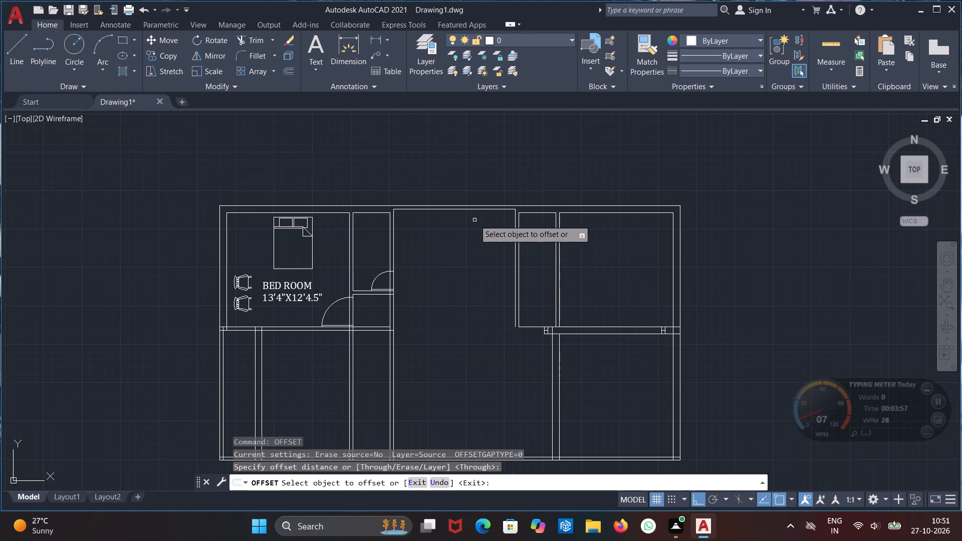
click(482, 209)
text(2')
key(Return)
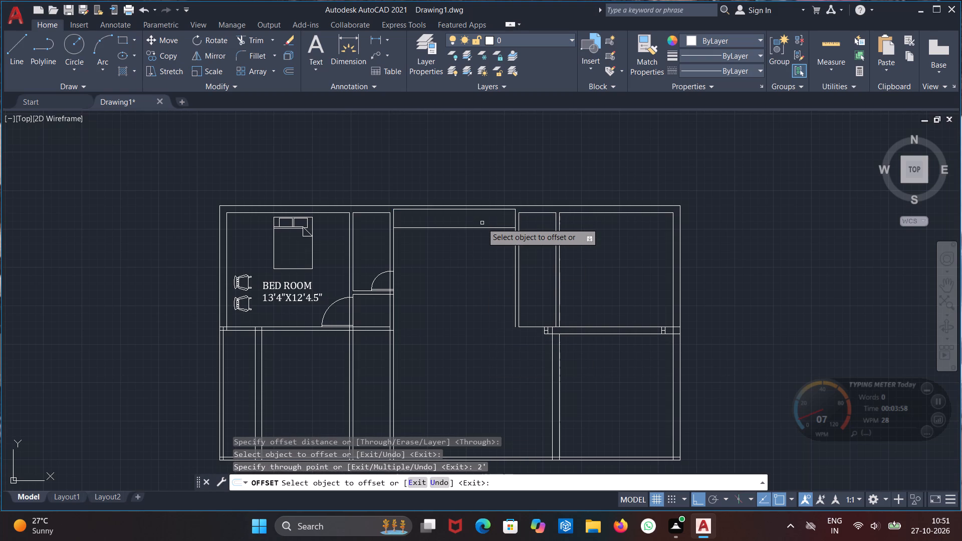
key(ctrl+z)
click(473, 209)
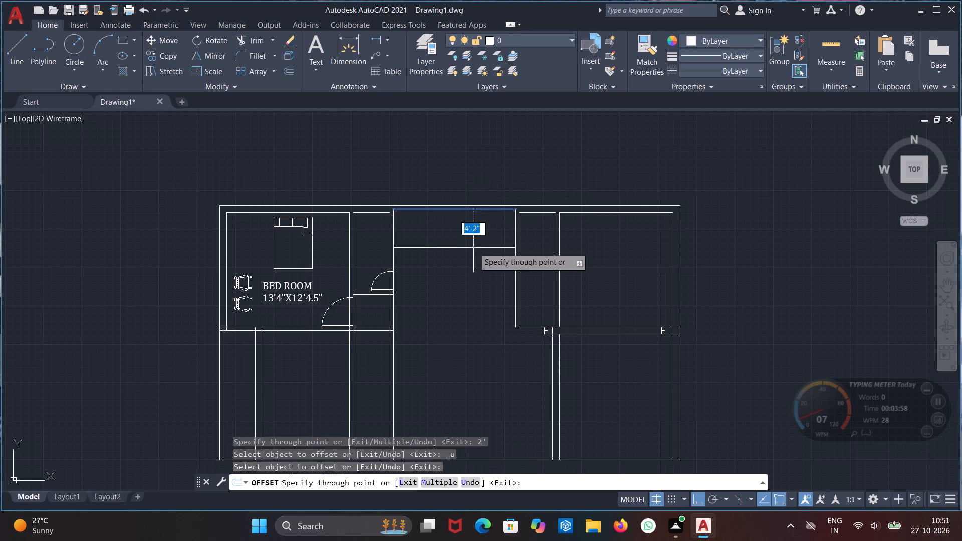
text(3')
key(Return)
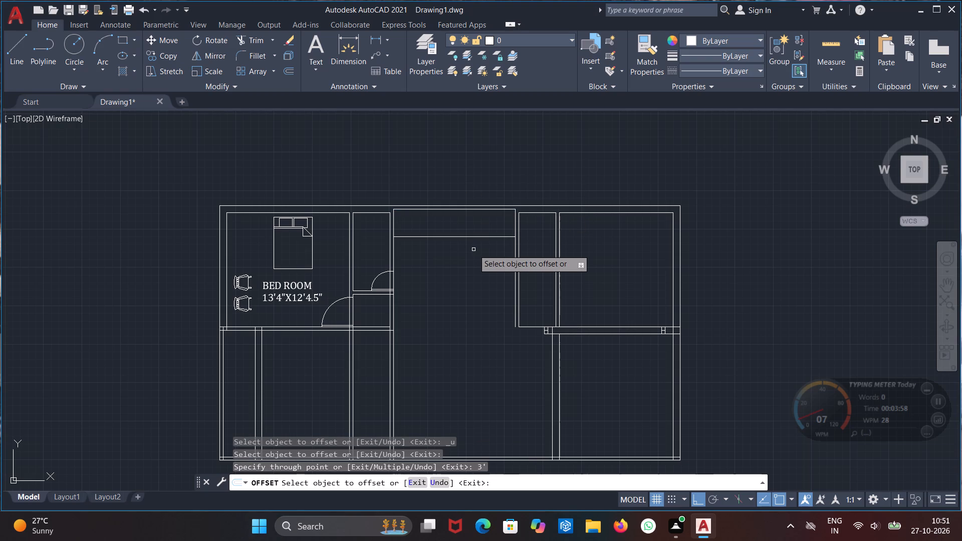
click(478, 237)
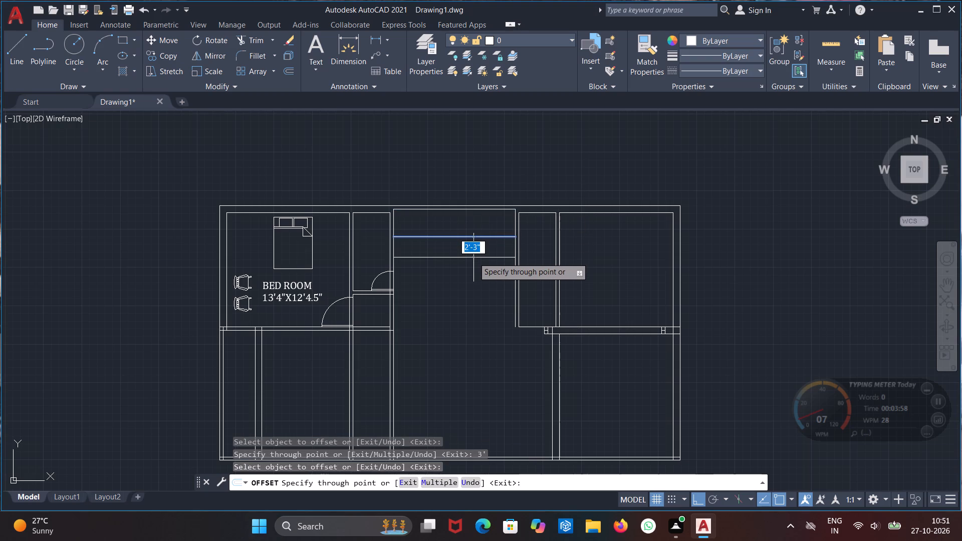
text(4.5")
key(Return)
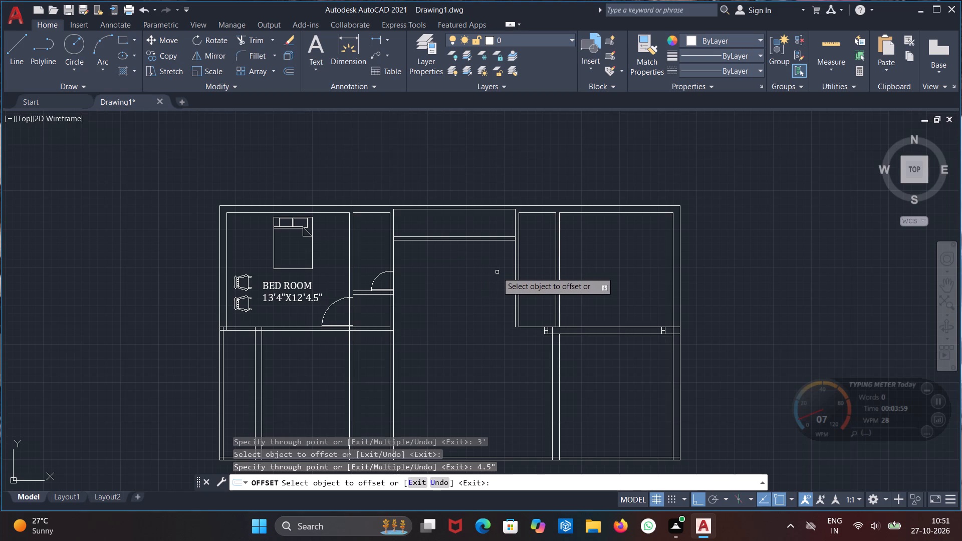
Add a second 4.5" thick horizontal wall in the central room, 5'11" below the first one, using Offset.
click(504, 241)
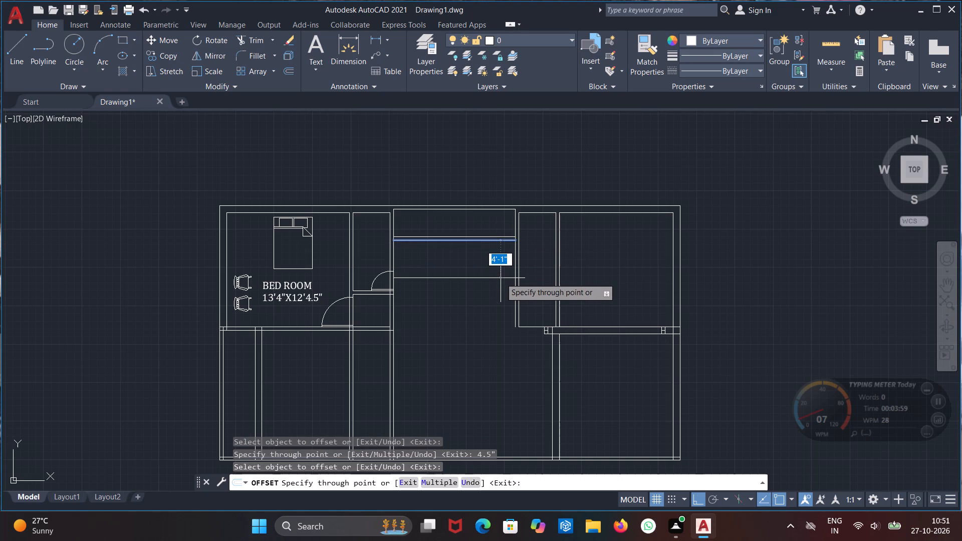
text(5')
text(11")
key(Return)
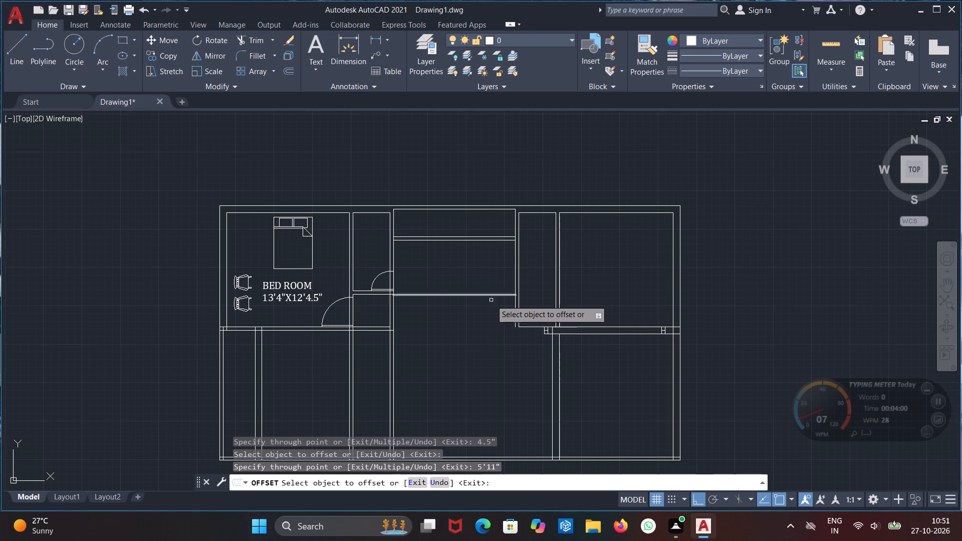
scroll(491, 300, up, 1)
click(496, 292)
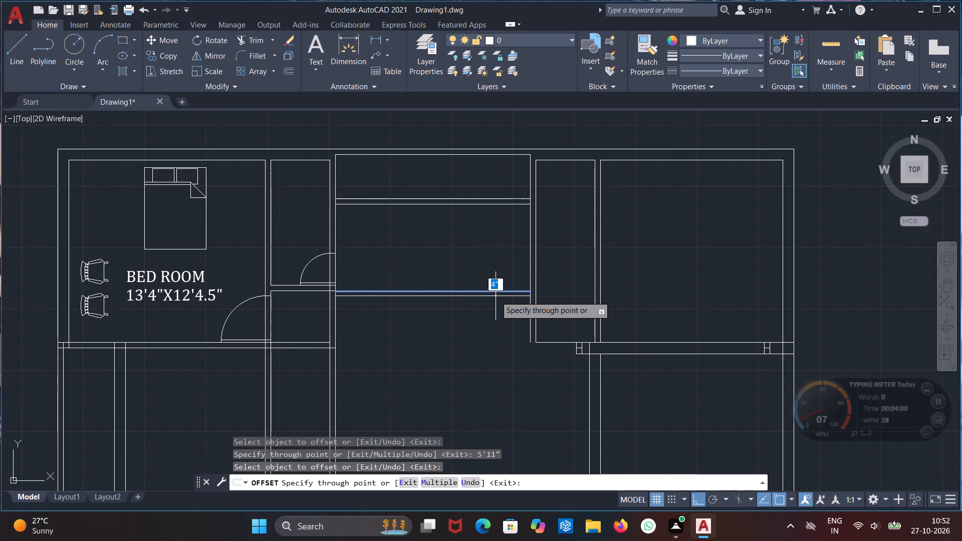
text(4.5")
key(Return)
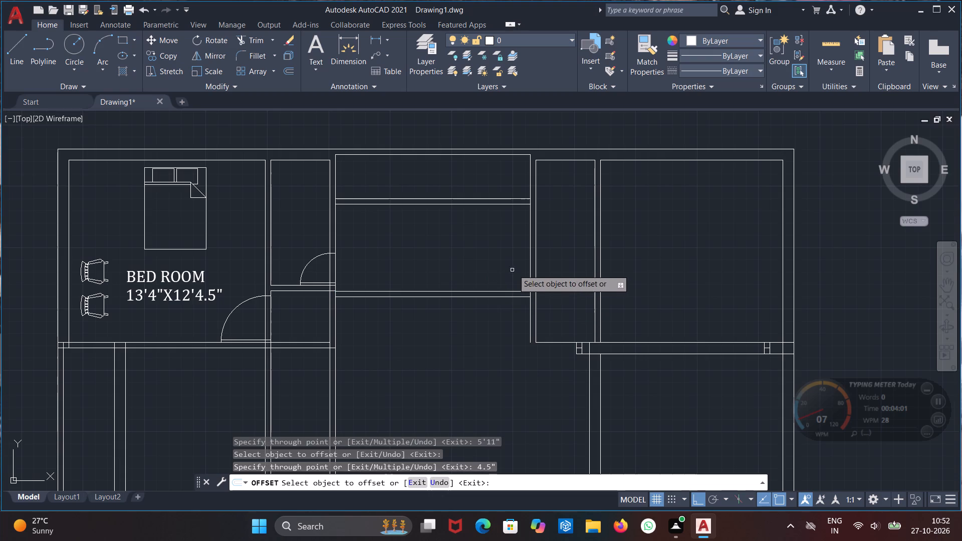
Offset the central room's right wall line 8' into the room, and offset the copy 4.5" further left to form a vertical partition.
click(531, 249)
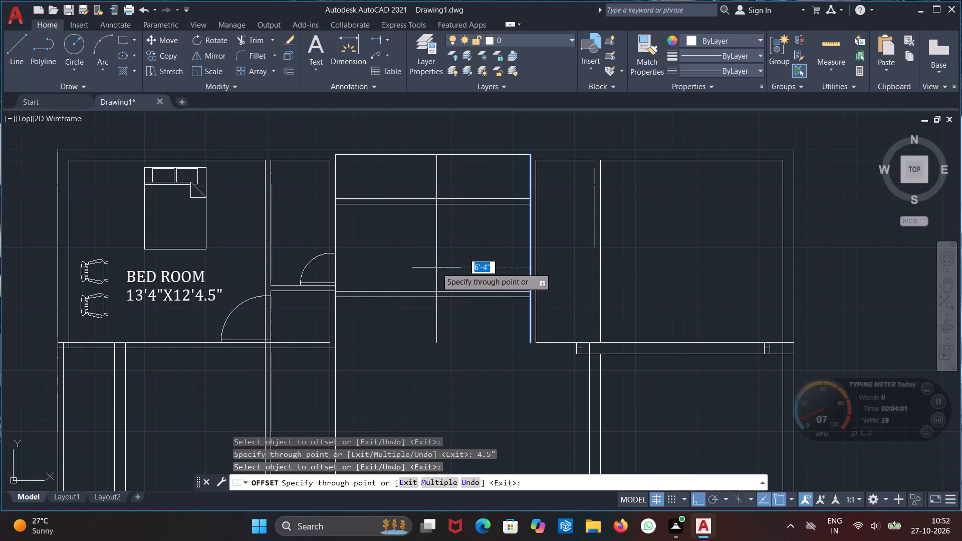
text(8')
key(Return)
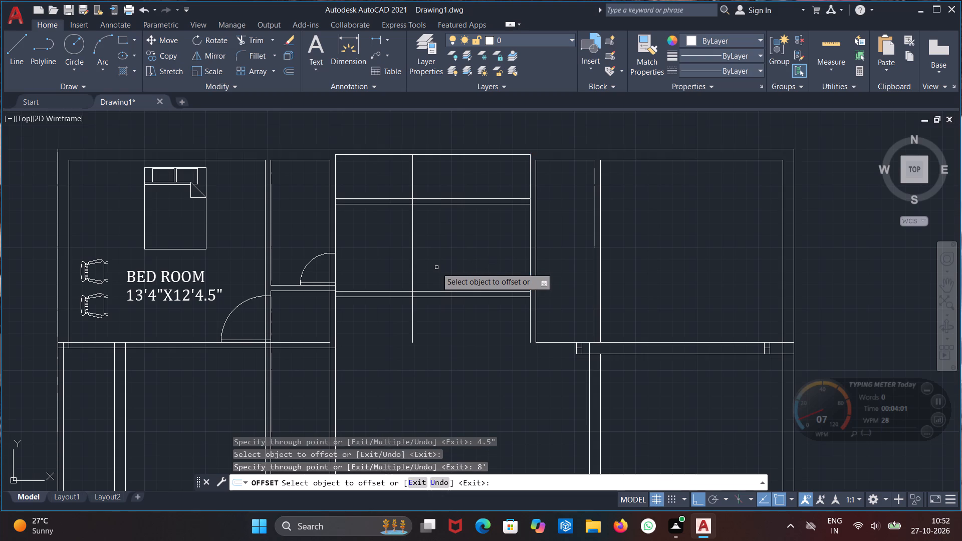
click(413, 272)
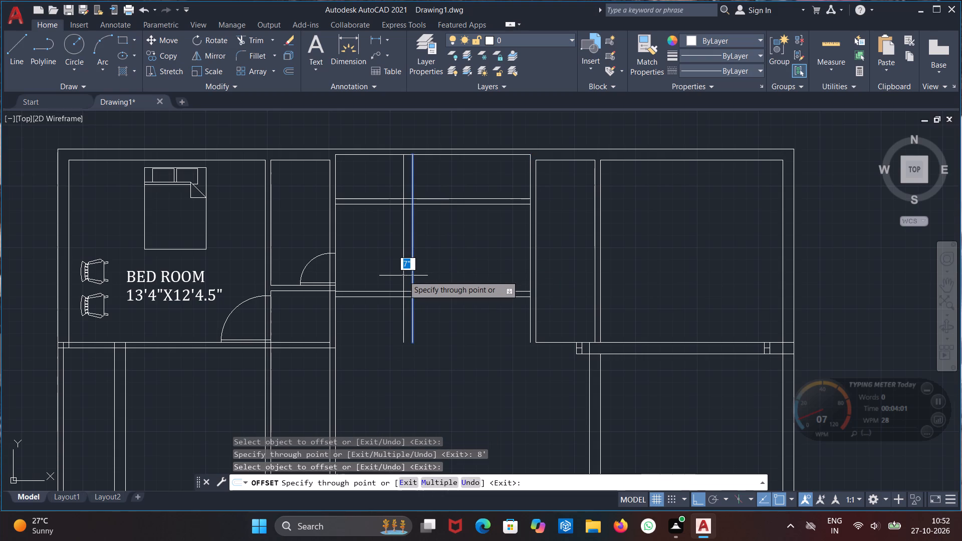
text(4.5")
key(Return)
key(Escape)
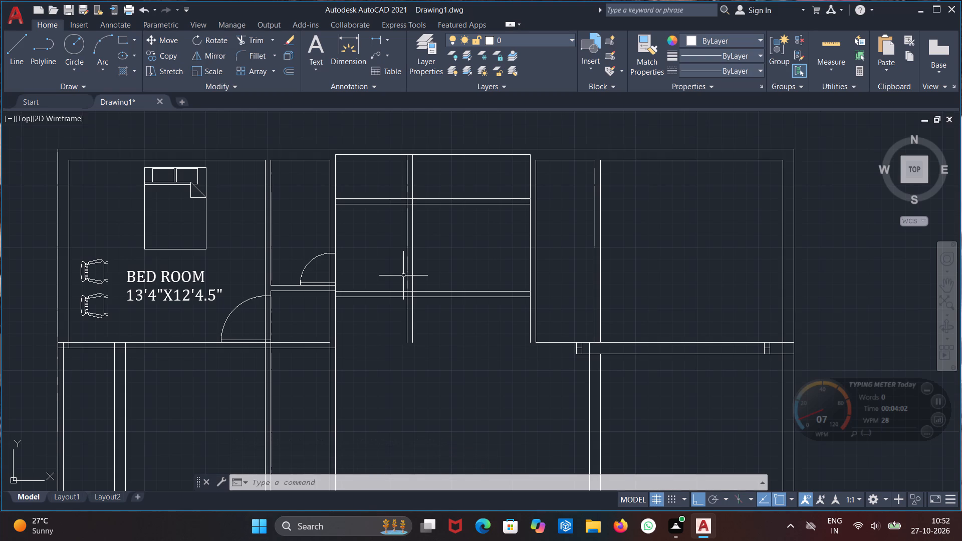
key(Escape)
Offset the top inner line of the narrow room right of the central room 7' down, and offset the copy 4.5" to form a partition.
text(OF)
key(Return)
key(Return)
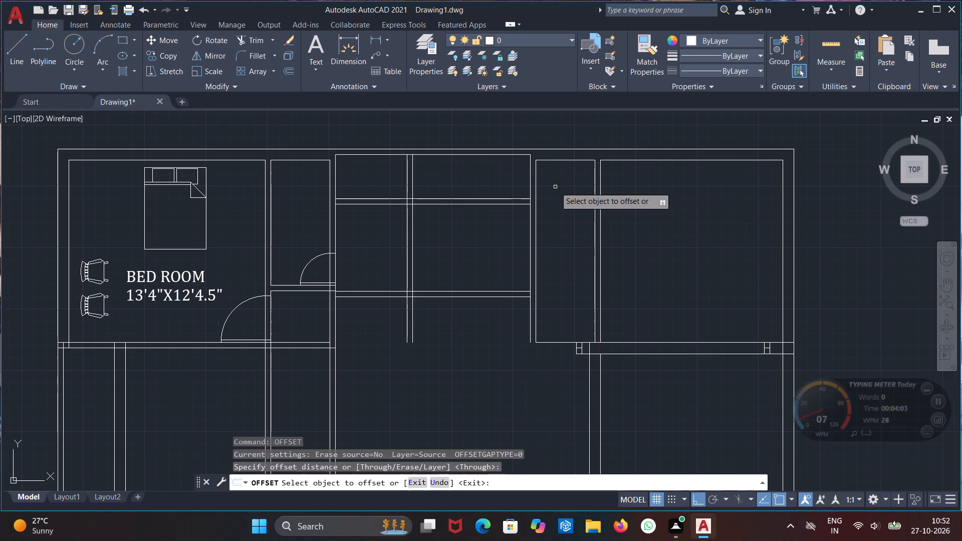
click(561, 160)
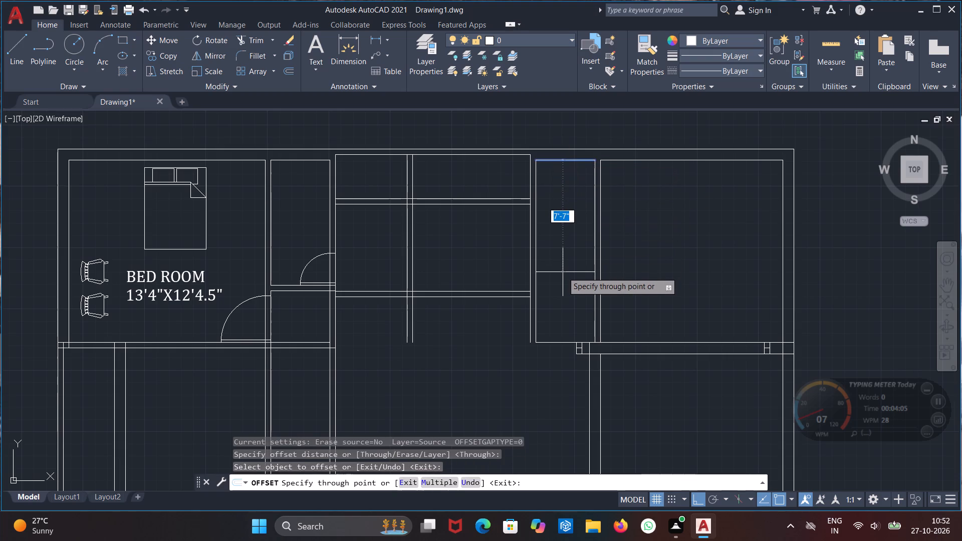
text(7')
key(Return)
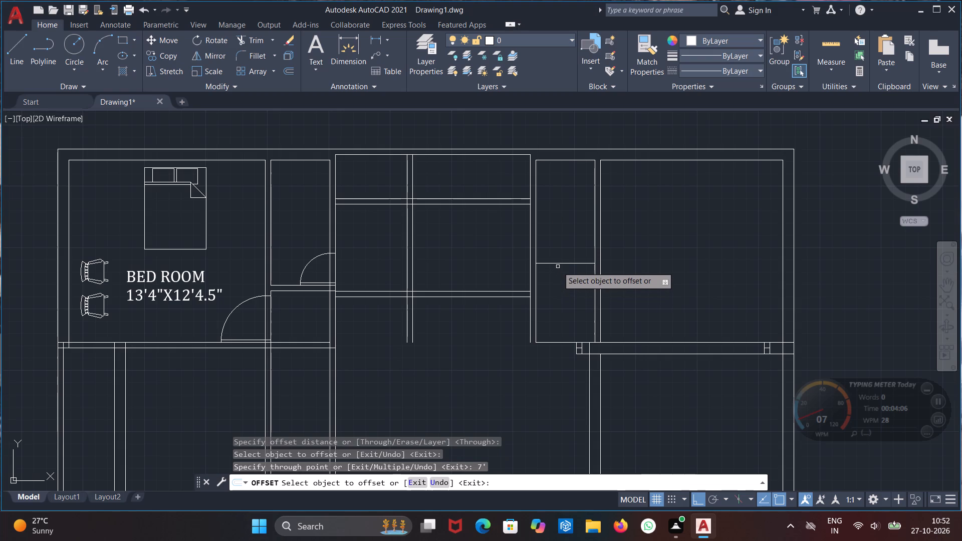
click(560, 263)
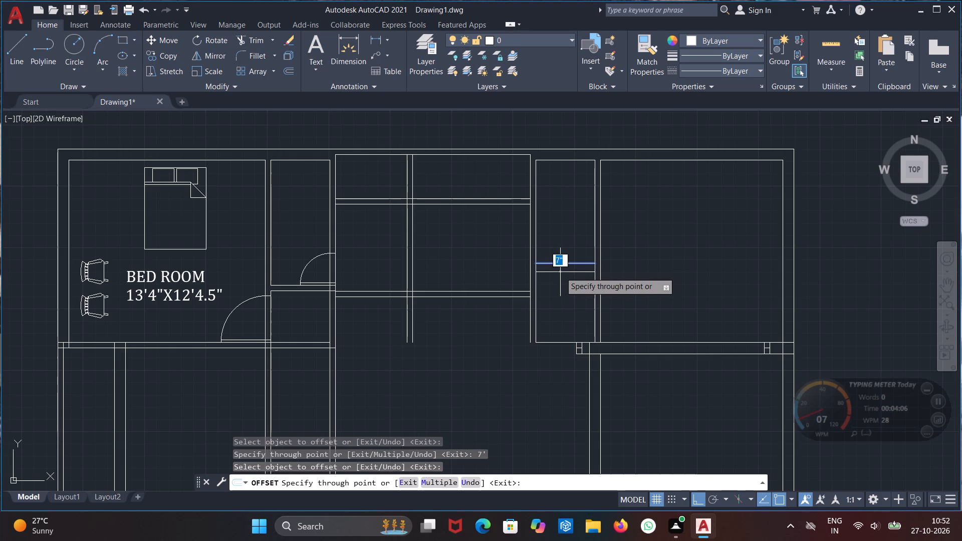
text(4.5")
key(Return)
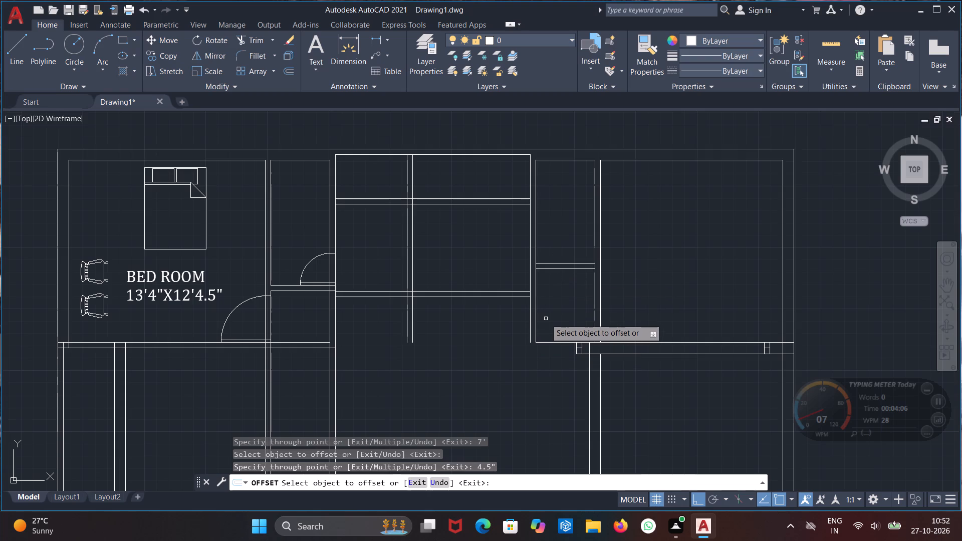
Extend both lines of the central room's lower horizontal wall to the far face of the room's right wall.
key(Escape)
text(EX)
key(Return)
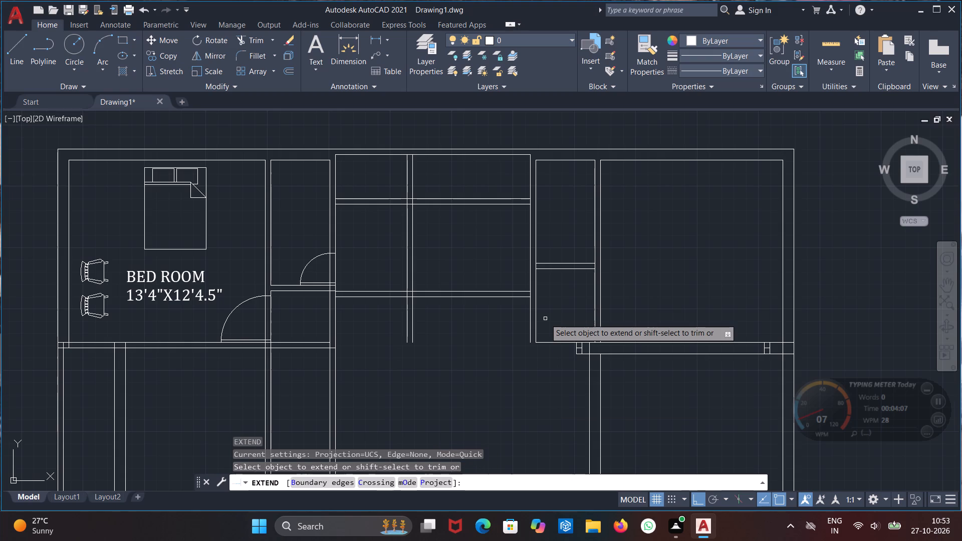
click(524, 297)
click(524, 291)
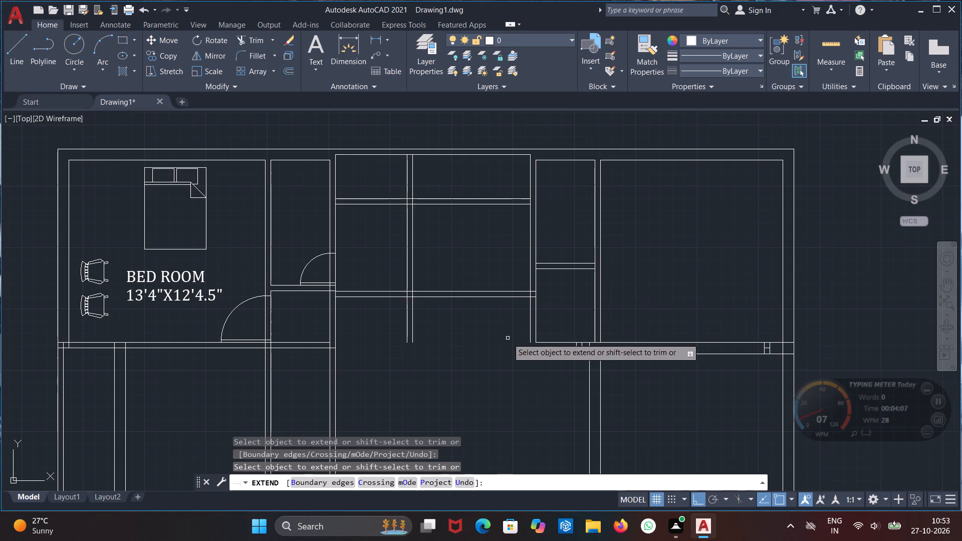
key(Escape)
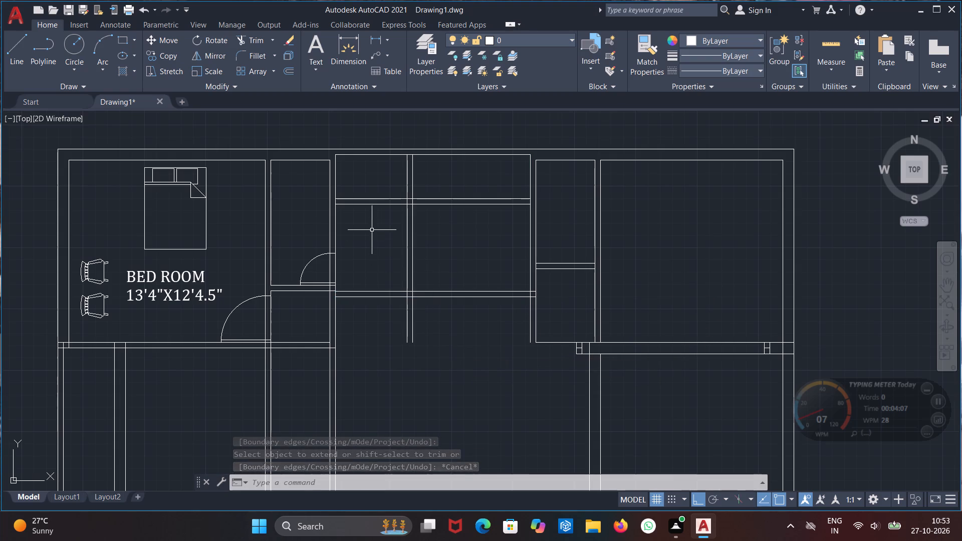
Draw a door leaf at the left end of the central room's upper horizontal wall: 2' up, 2" right, and down past the wall.
scroll(372, 229, up, 1)
middle_drag(373, 232, 387, 352)
middle_drag(357, 343, 386, 325)
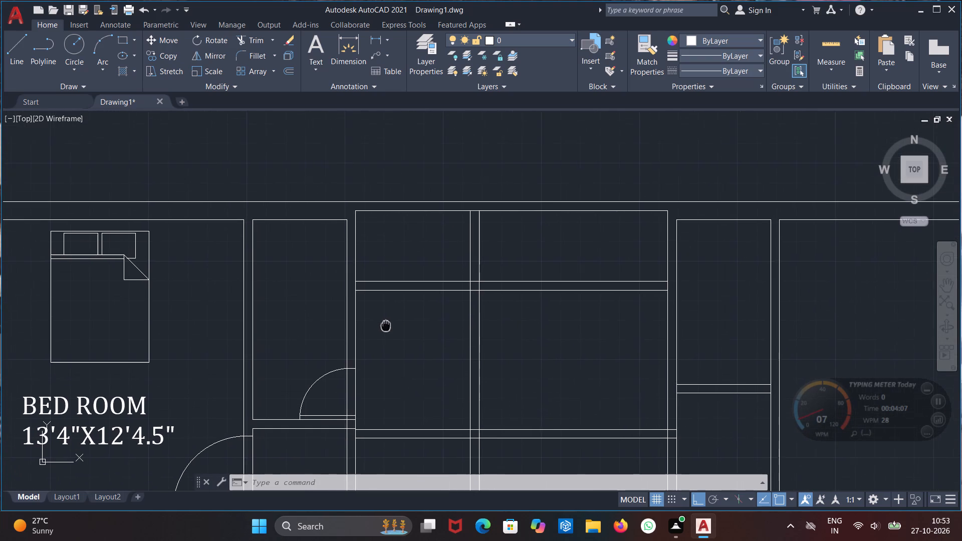
middle_drag(386, 325, 385, 326)
scroll(385, 326, up, 1)
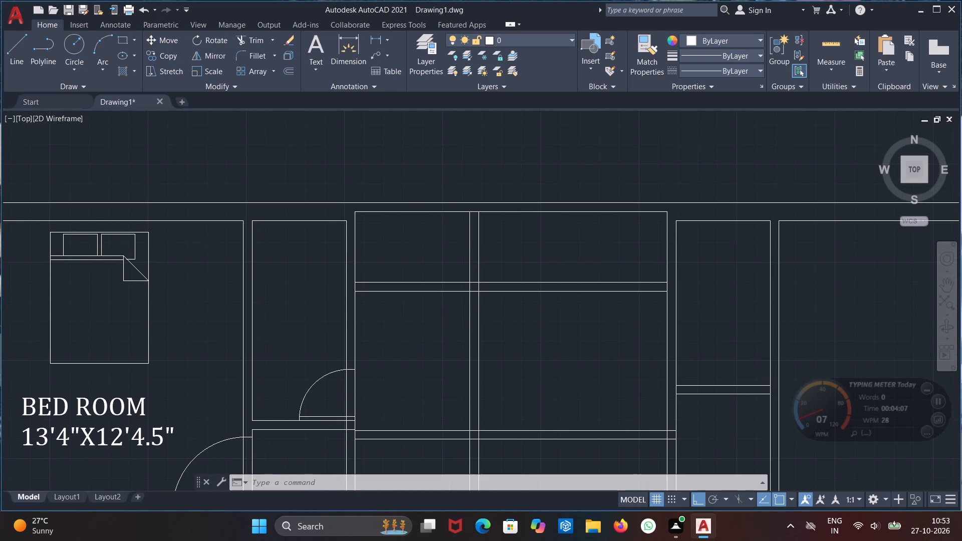
key(l)
key(Return)
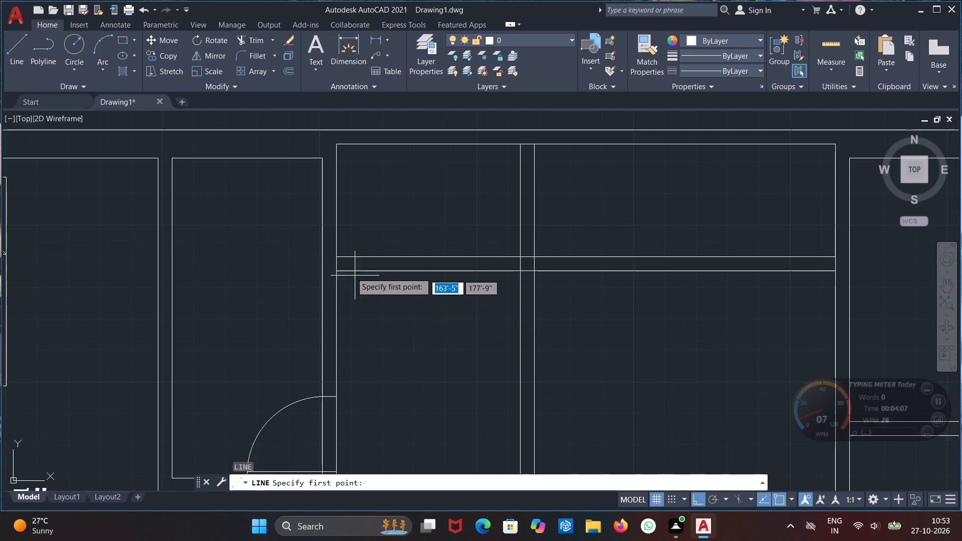
click(336, 259)
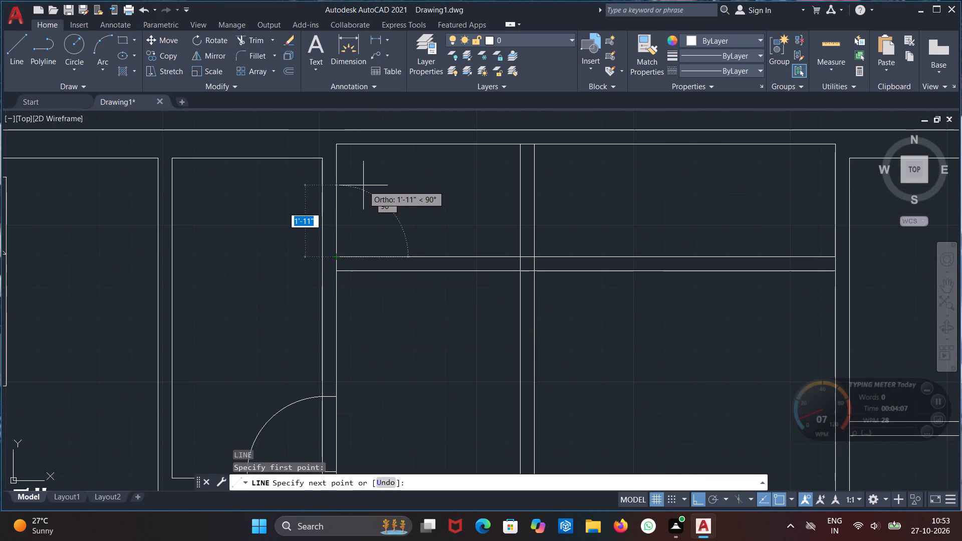
text(2')
key(Return)
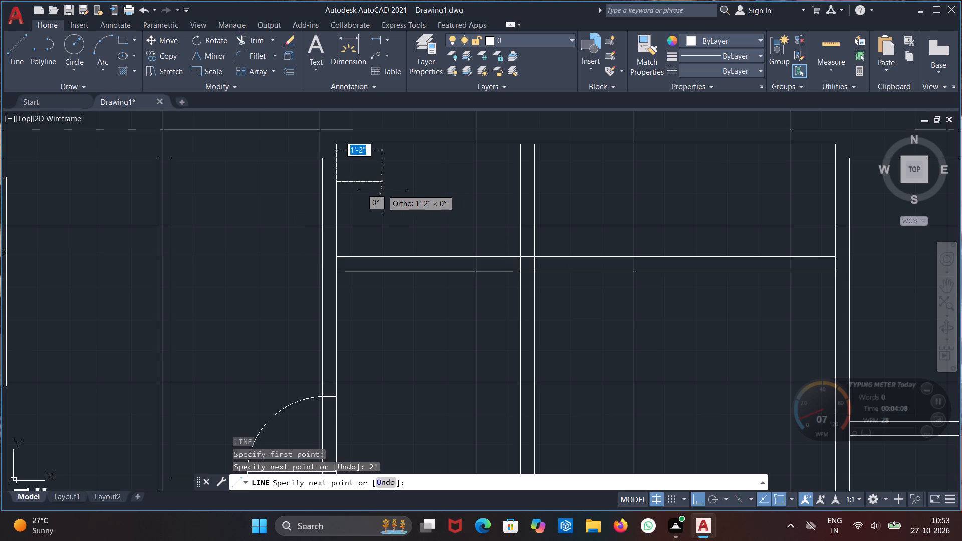
text(2")
key(Return)
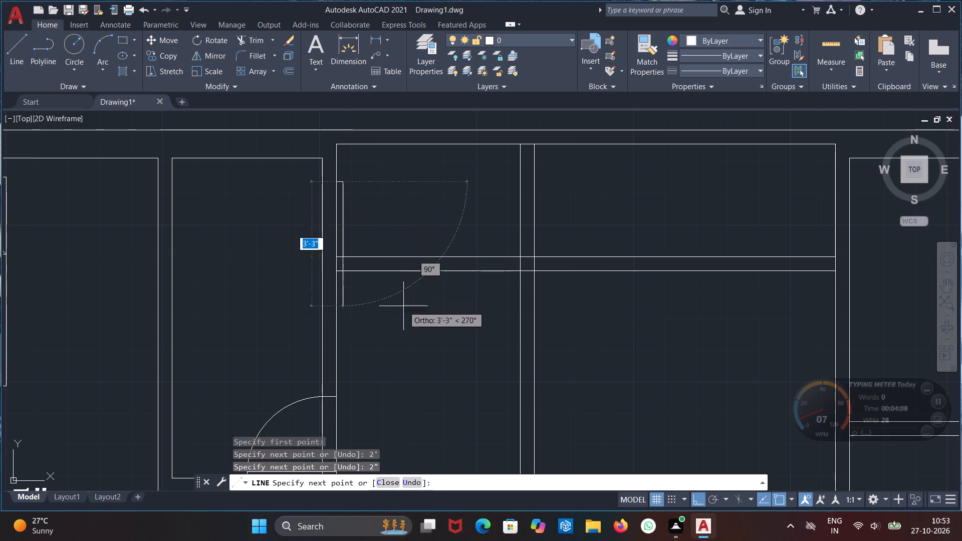
click(399, 315)
key(Escape)
Mark the door opening with a 2' line from the leaf along the wall's lower line and a jamb line up across the wall.
key(l)
key(Return)
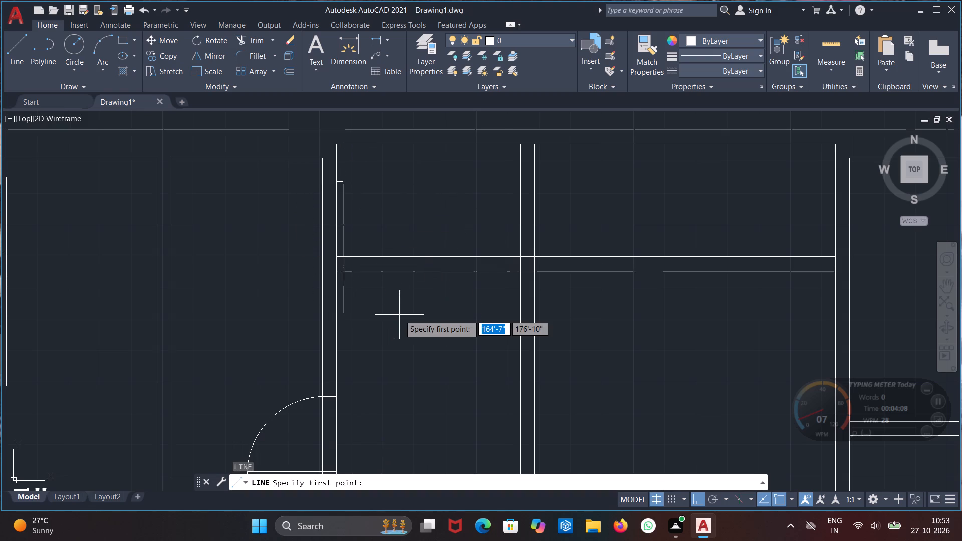
click(343, 274)
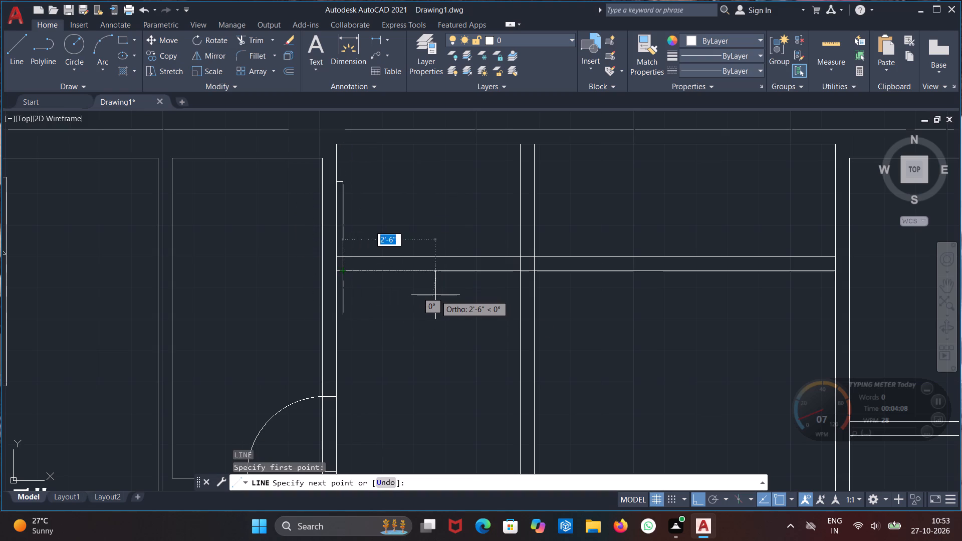
text(2')
key(Return)
click(432, 233)
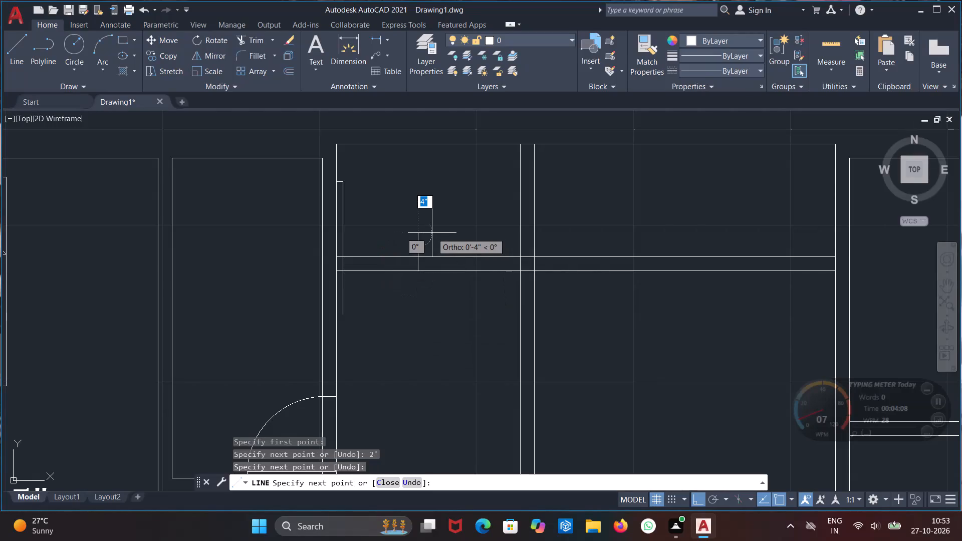
key(Escape)
Trim the jamb line's overshoot above the upper horizontal wall and the door leaf's overshoot below it.
text(TR)
key(Return)
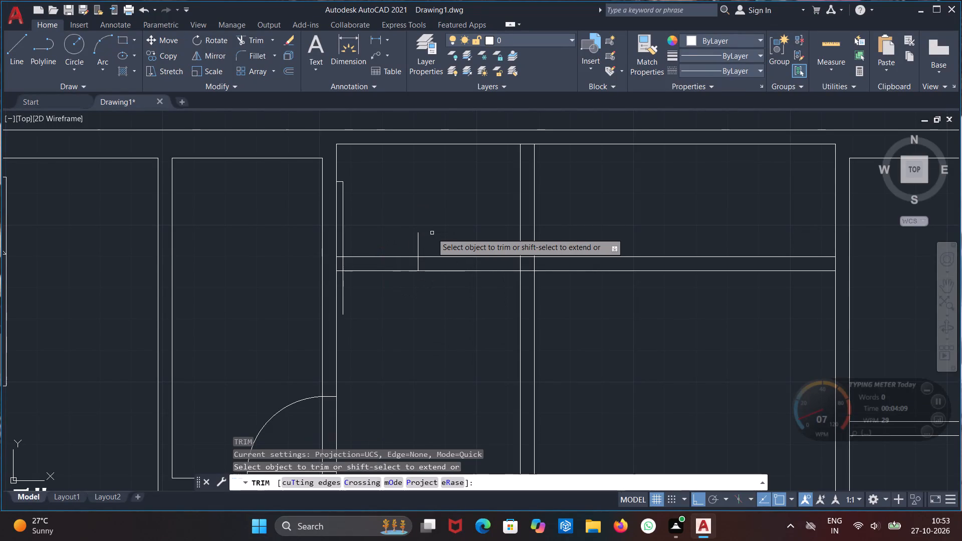
click(421, 240)
click(407, 245)
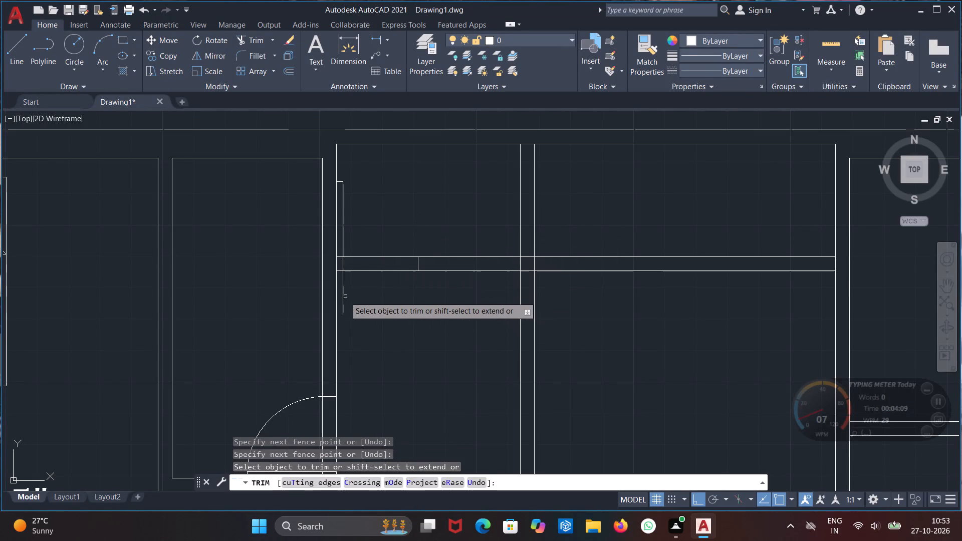
click(343, 296)
key(Escape)
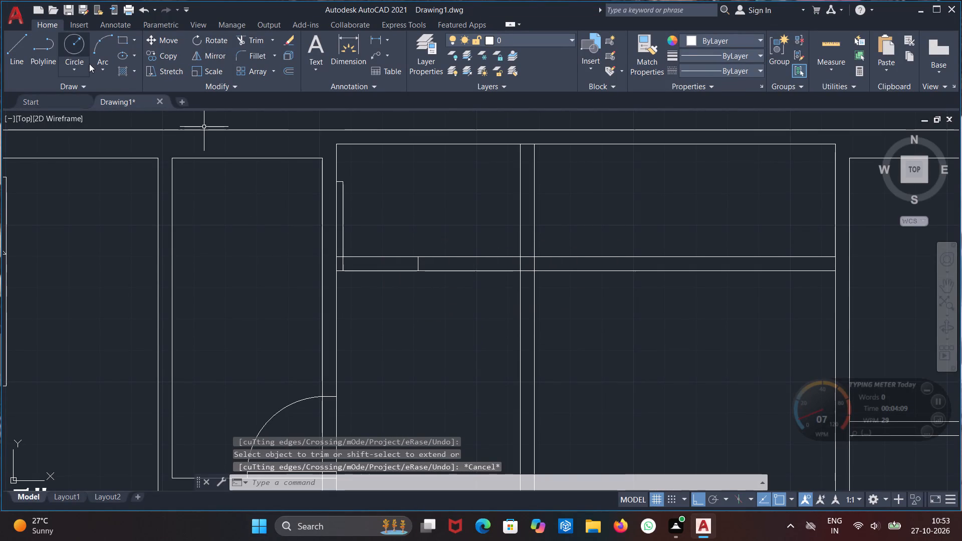
Draw the door's swing as a three-point arc from the top of the jamb line through the leaf's two top corners.
click(94, 66)
click(111, 90)
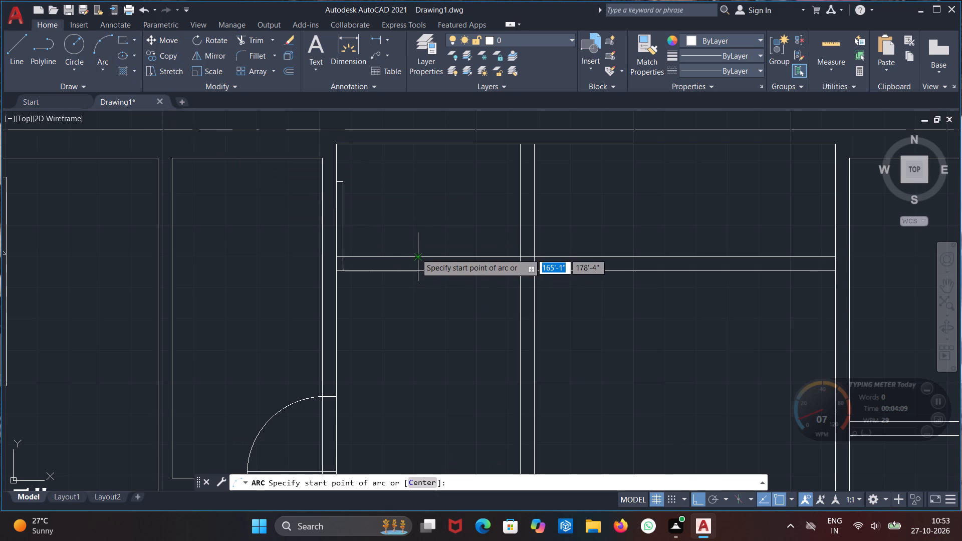
click(416, 258)
scroll(338, 181, up, 2)
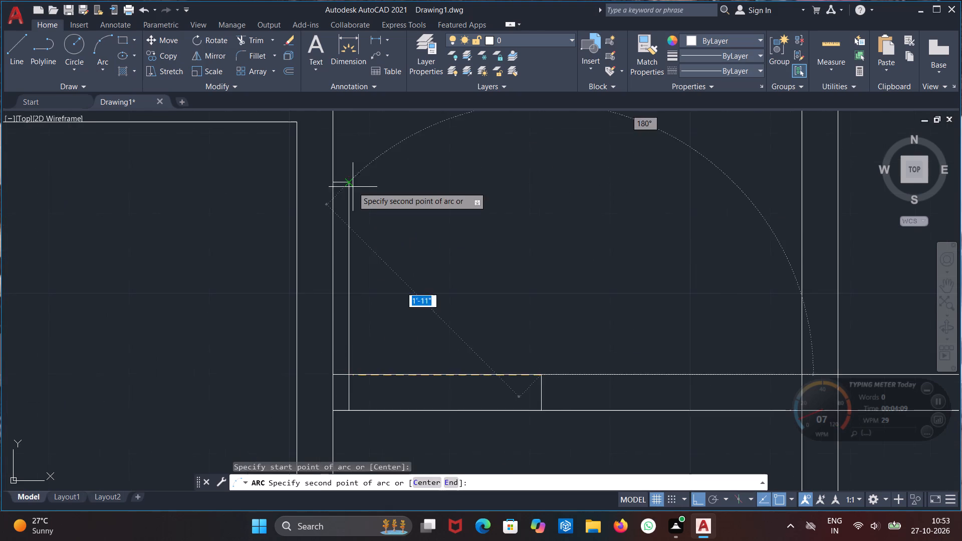
click(349, 184)
click(330, 184)
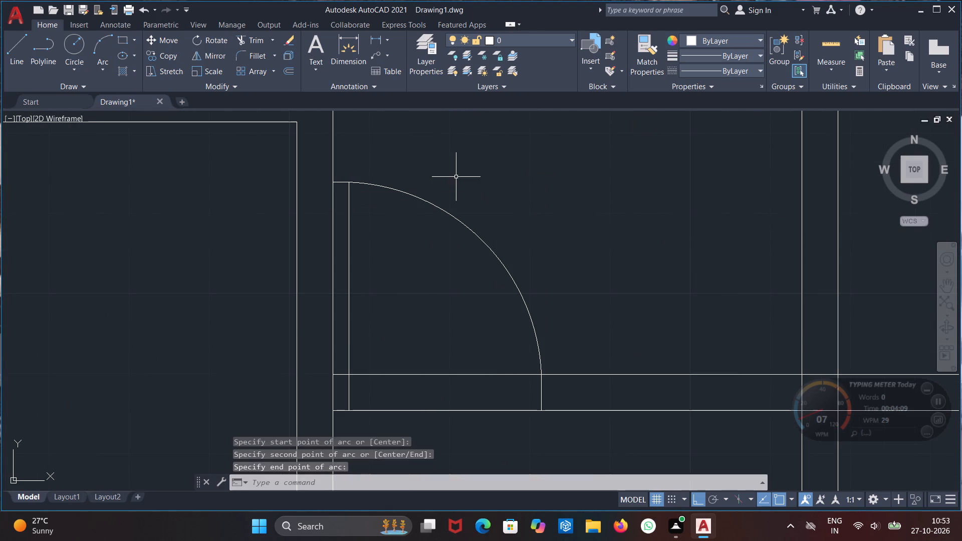
scroll(457, 177, down, 4)
scroll(465, 223, up, 1)
middle_drag(465, 227, 465, 286)
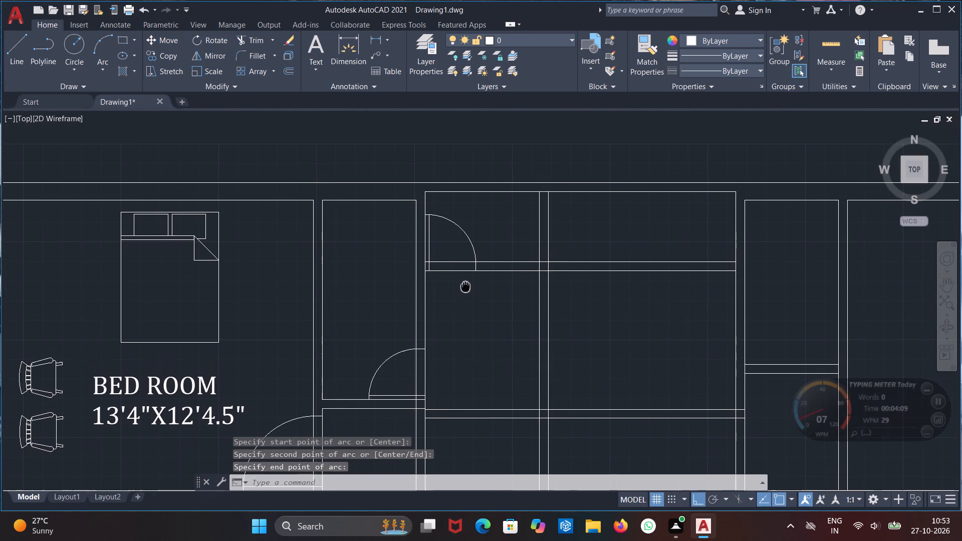
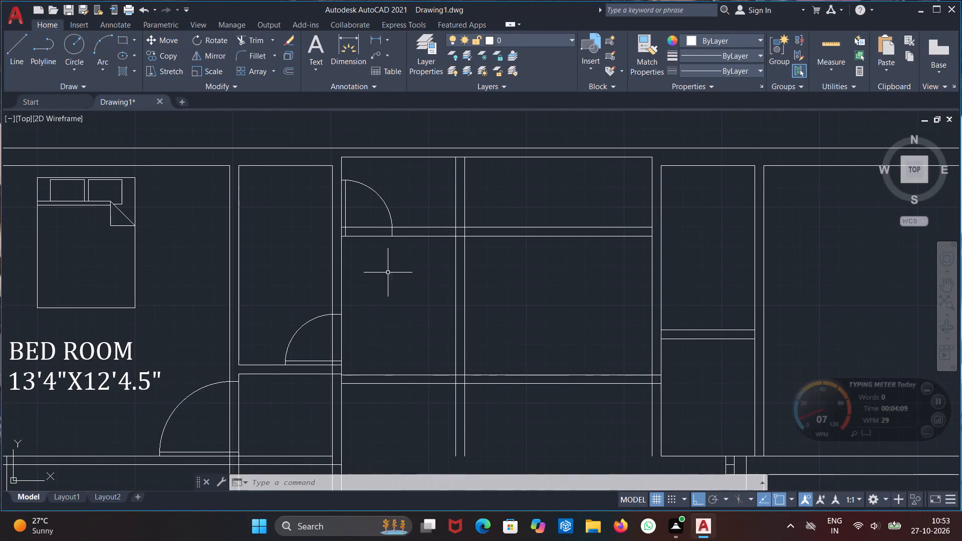
Draw a short horizontal line across the vertical wall just above the uppermost door, marking the window's upper end.
key(l)
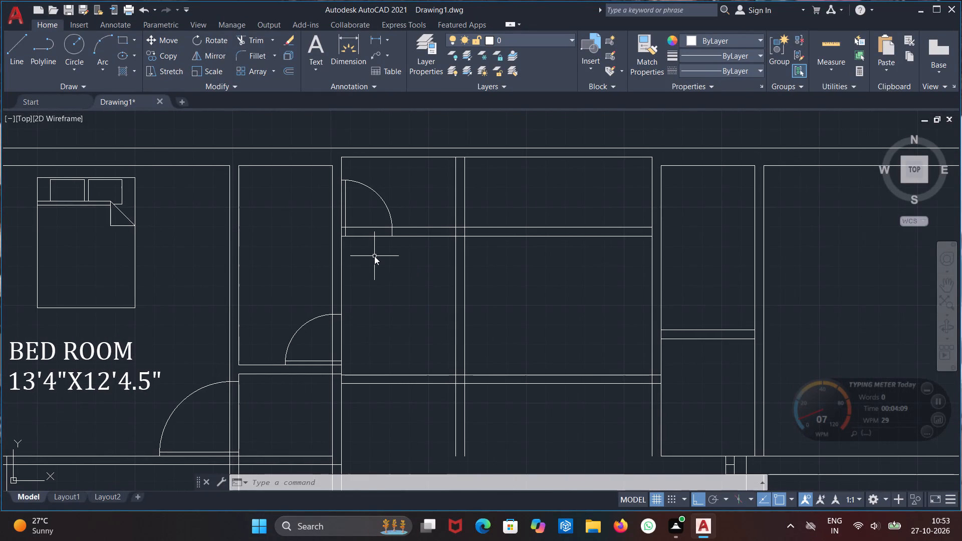
key(Return)
scroll(328, 182, up, 2)
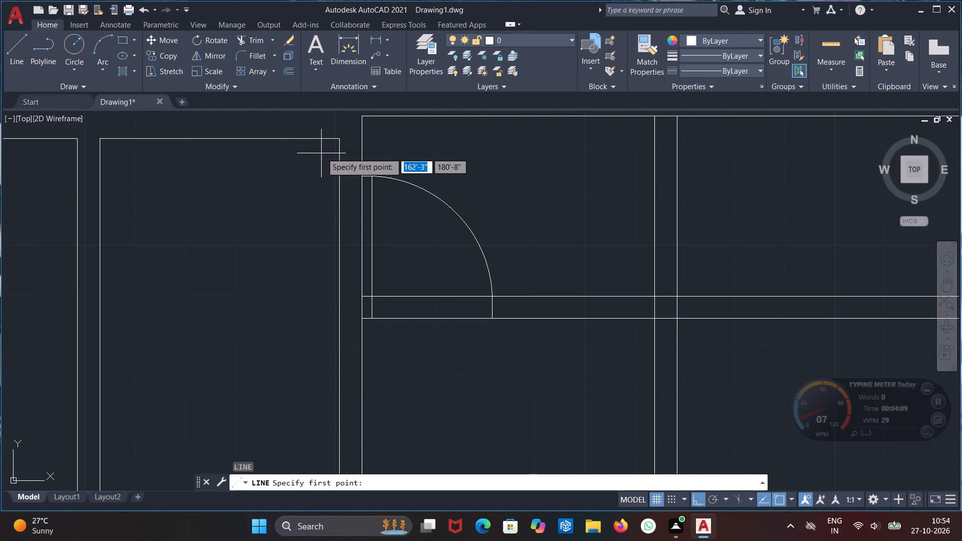
click(327, 150)
click(372, 156)
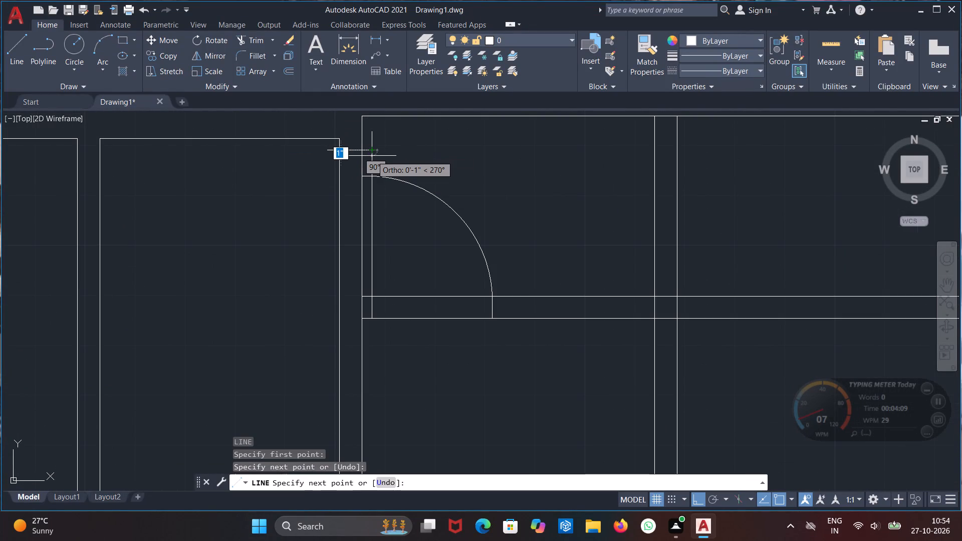
key(Escape)
Draw the window outline from that marker: 2' down the wall face, 4.5" across the wall, and back up to the marker.
key(l)
key(Return)
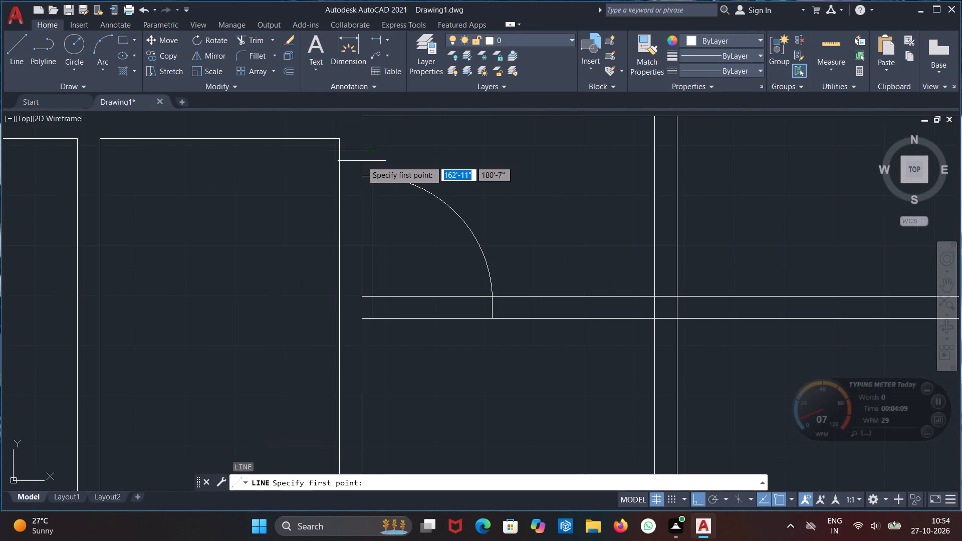
click(360, 152)
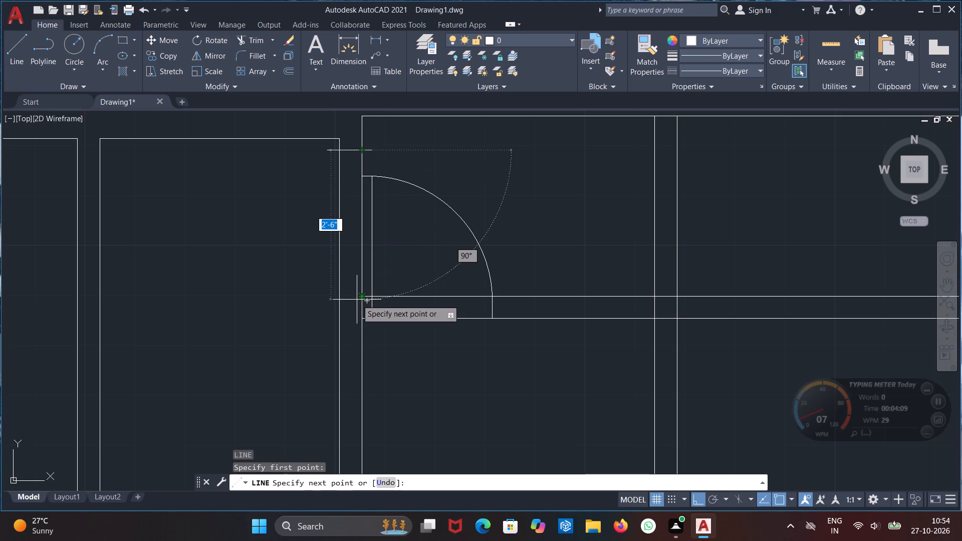
text(2')
key(Return)
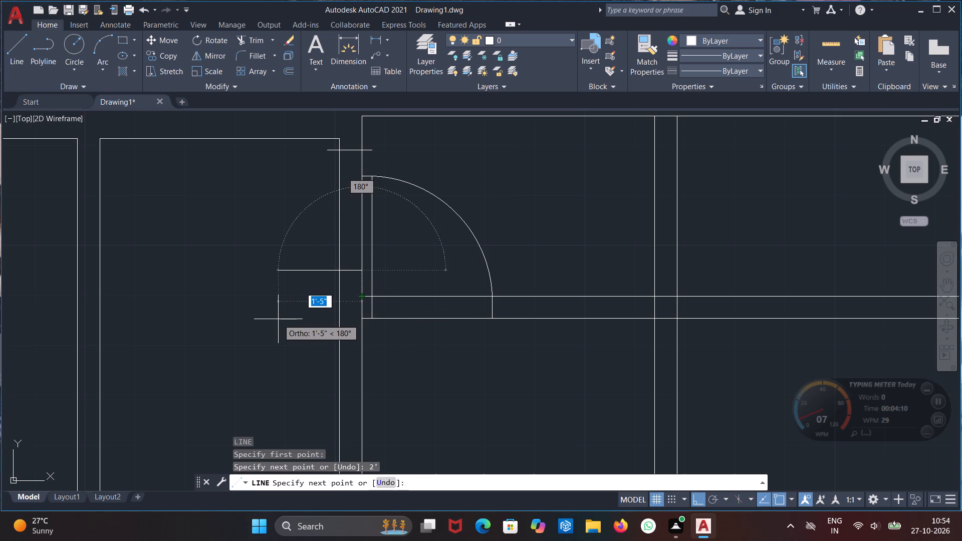
text(4.5")
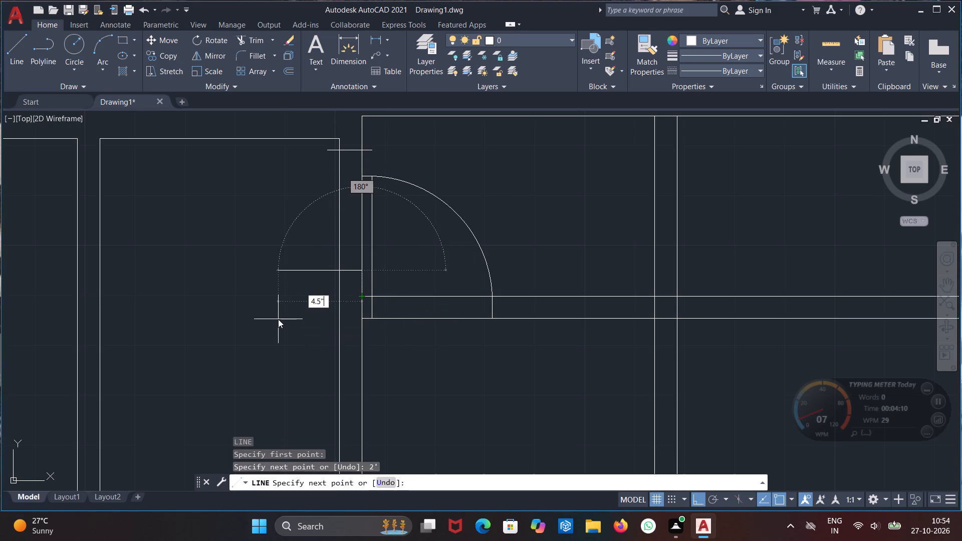
key(Return)
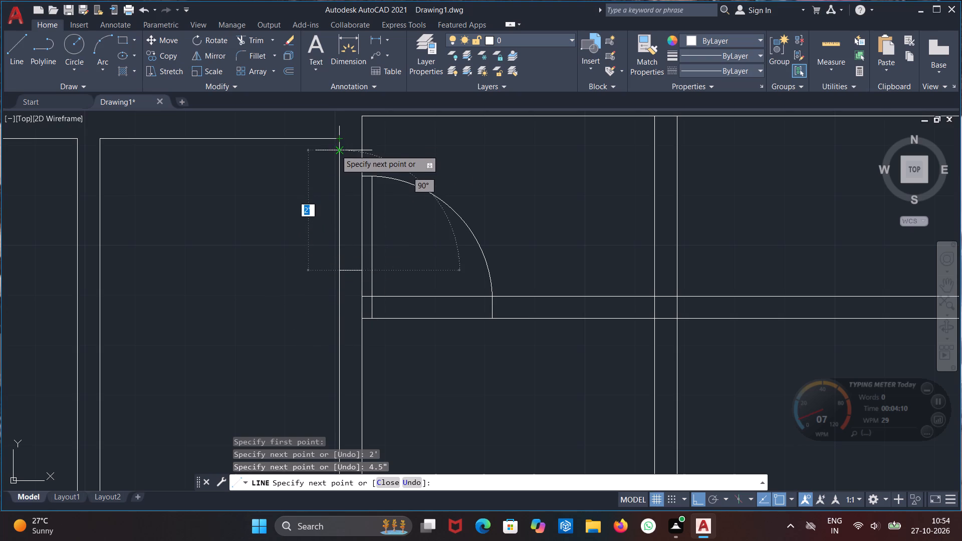
click(336, 150)
key(Escape)
Trim both overhanging ends of the marker line back to the wall faces.
text(TR)
key(Return)
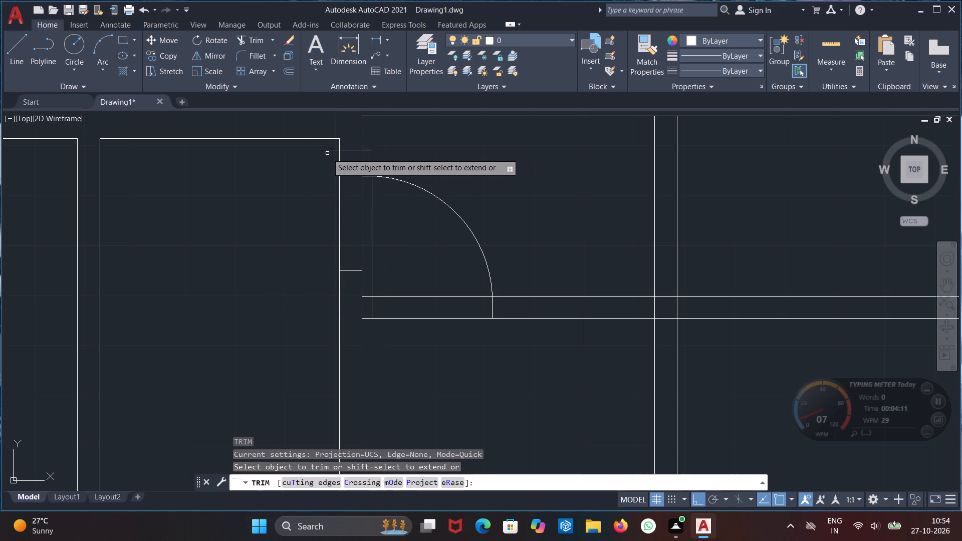
click(330, 151)
click(368, 151)
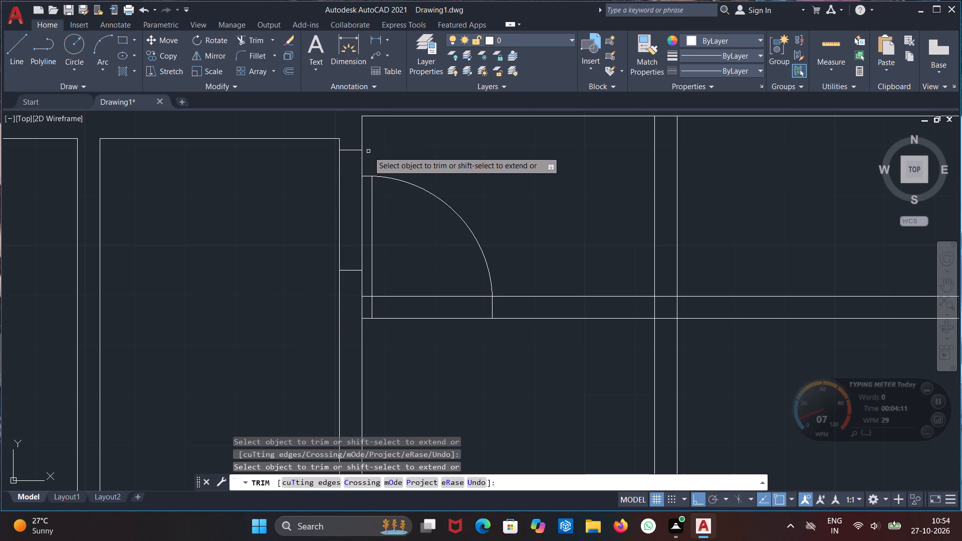
key(Escape)
Offset the window's long edge inward by 1.5" twice to create its two inner pane lines.
text(OF)
key(Return)
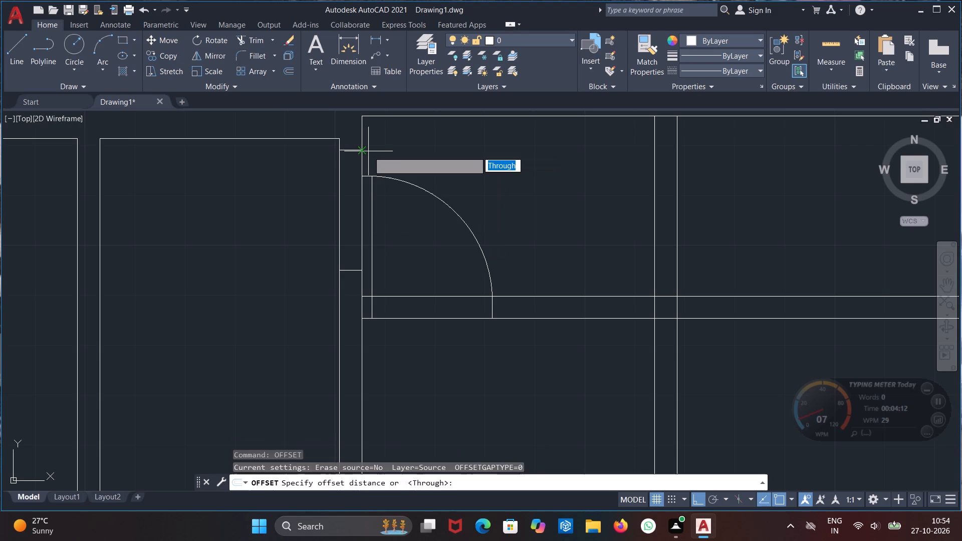
text(4.)
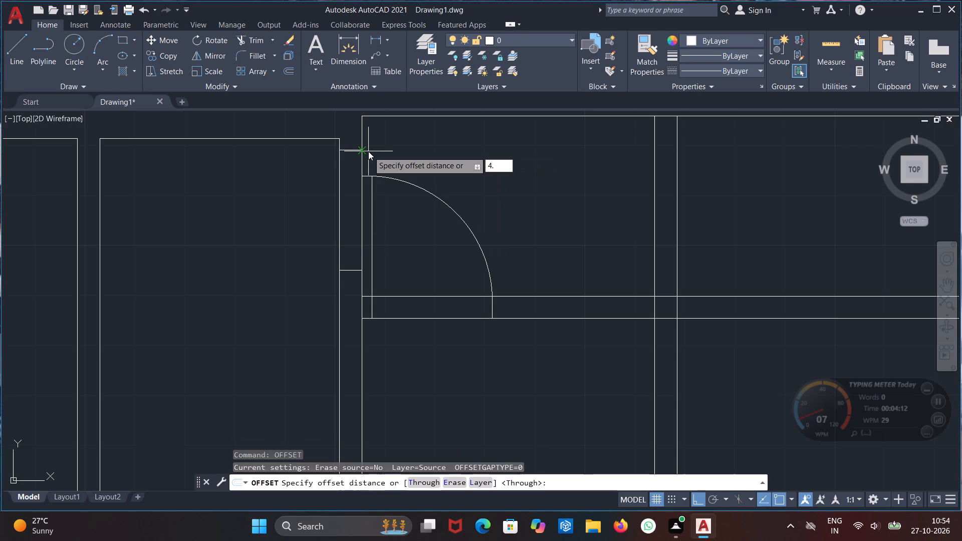
key(BackSpace)
key(BackSpace)
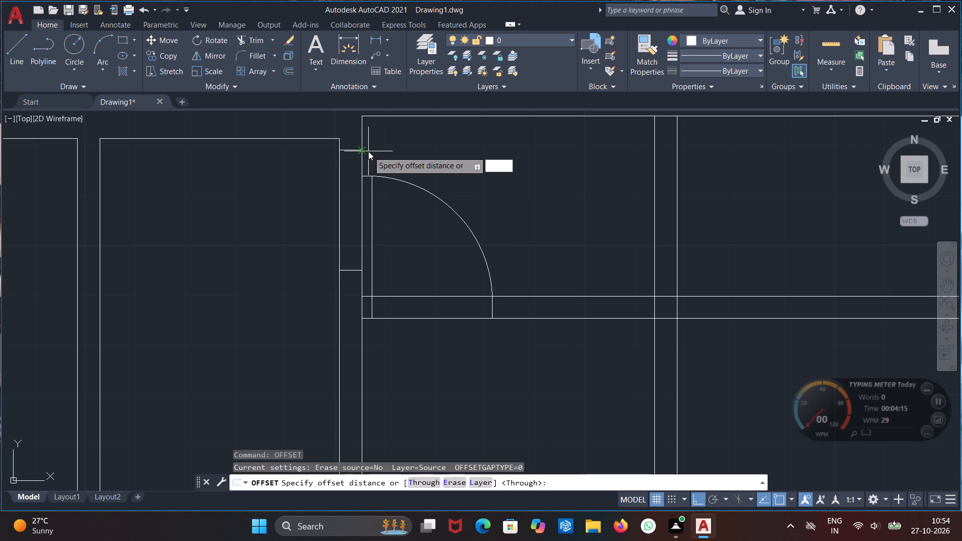
text(1.5")
key(Return)
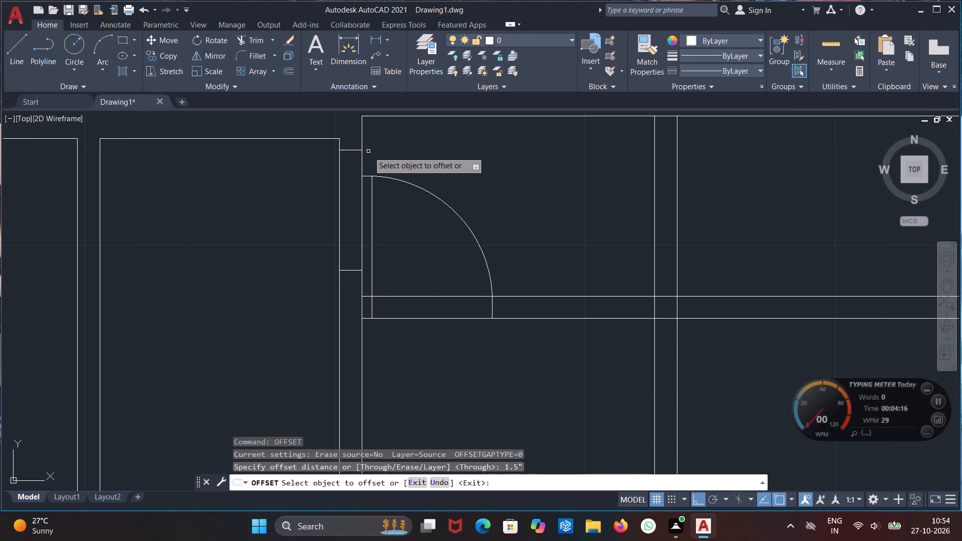
click(339, 172)
click(347, 172)
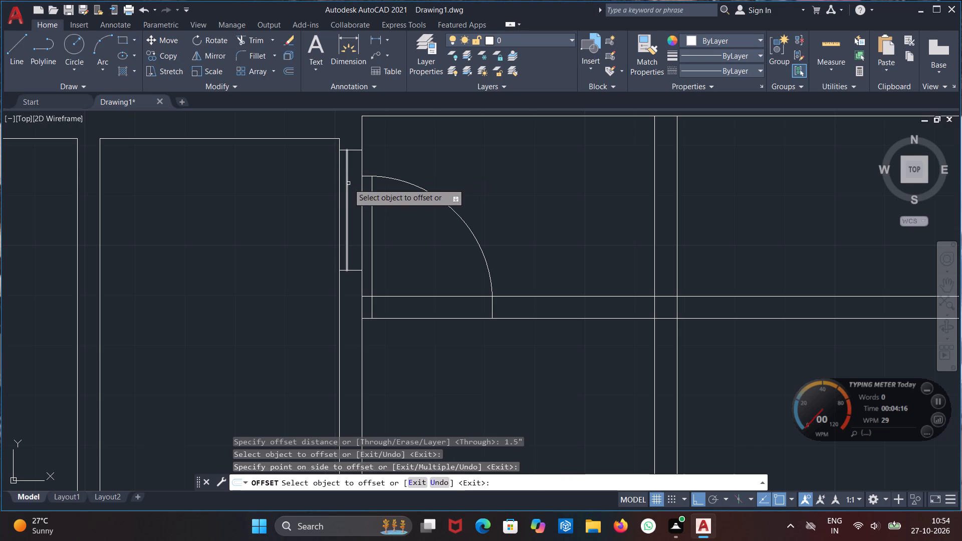
click(348, 184)
click(356, 182)
scroll(409, 157, down, 2)
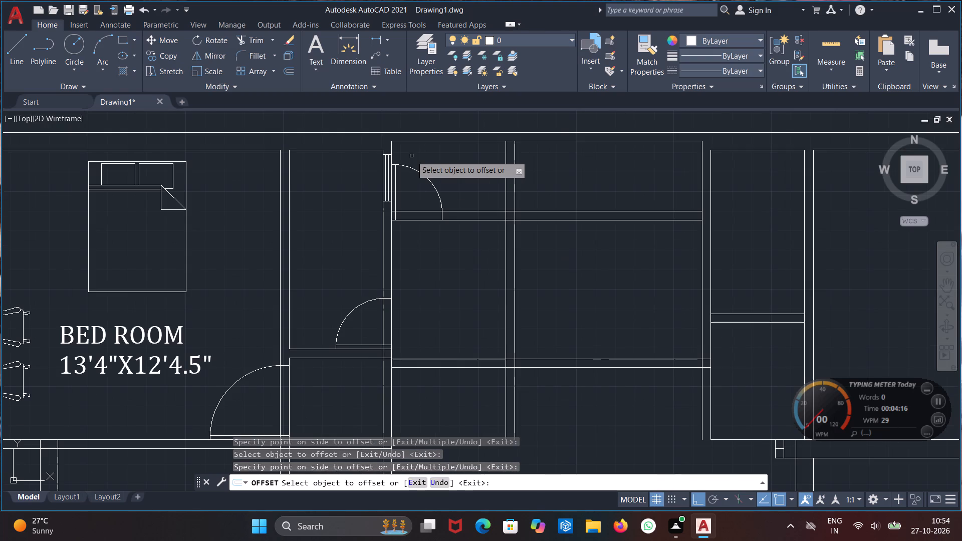
key(Escape)
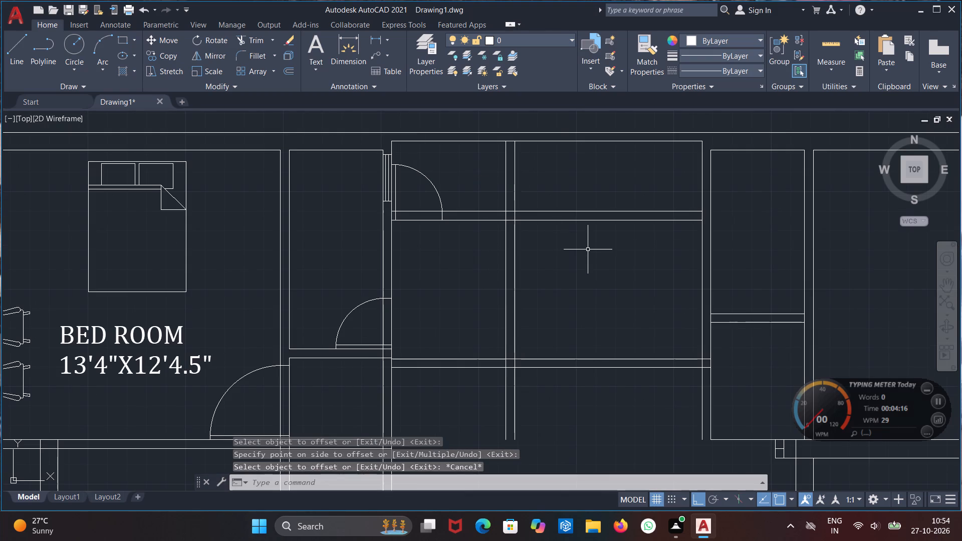
Draw a short vertical line across the upper horizontal partition wall, east of the vertical partition, marking one window end.
middle_drag(588, 249, 405, 263)
scroll(392, 251, up, 1)
middle_drag(392, 251, 412, 298)
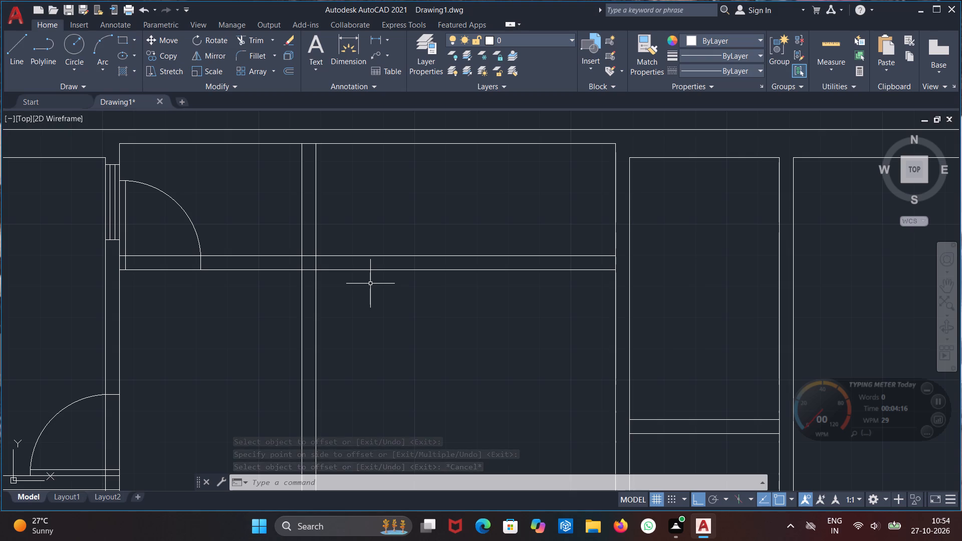
key(l)
key(Return)
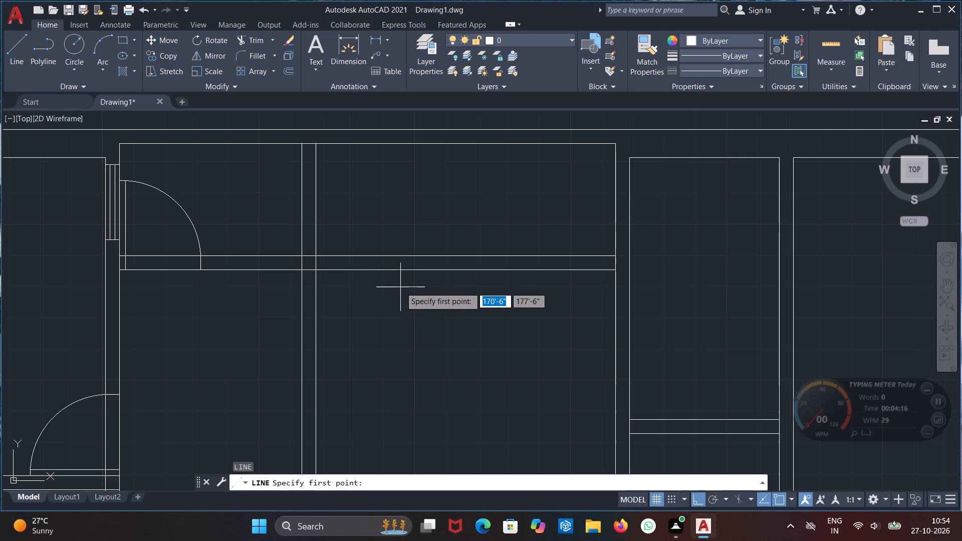
click(406, 283)
click(410, 234)
key(Escape)
Draw the window outline from that line: 2' along the wall's lower face, 4.5" up across it, and 2' back.
key(l)
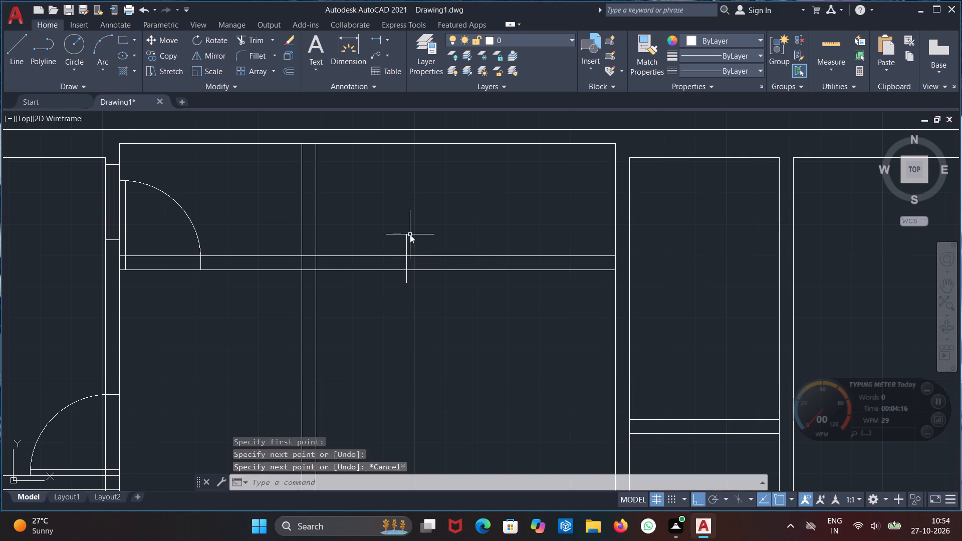
key(Return)
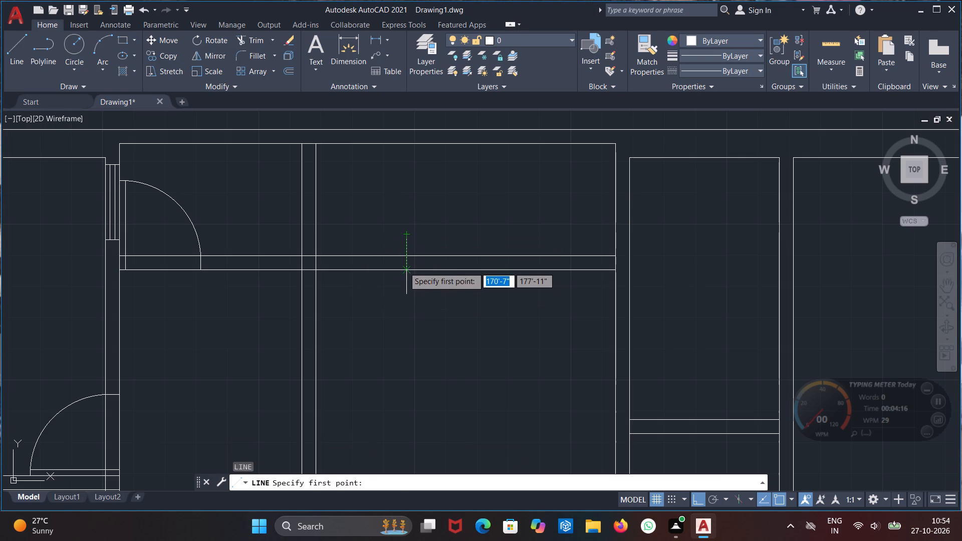
click(404, 267)
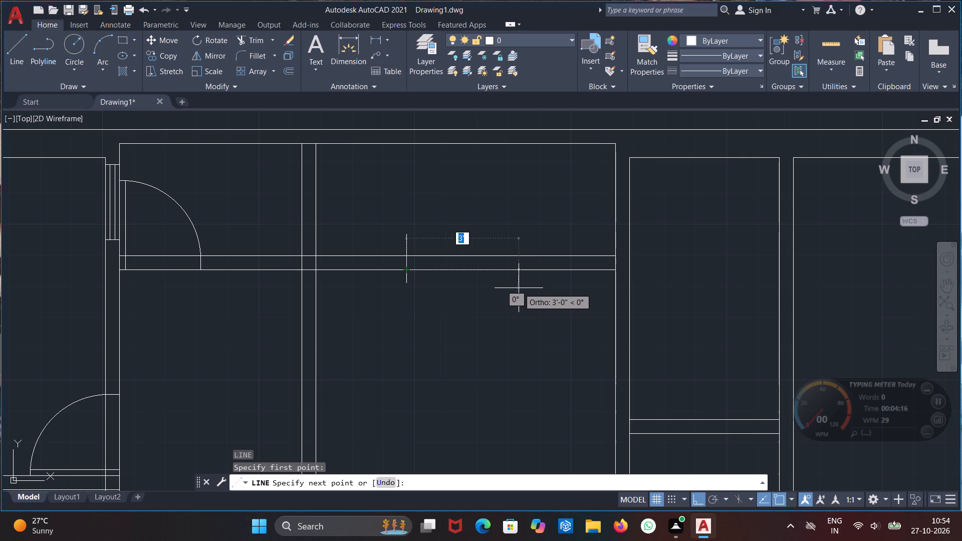
text(2')
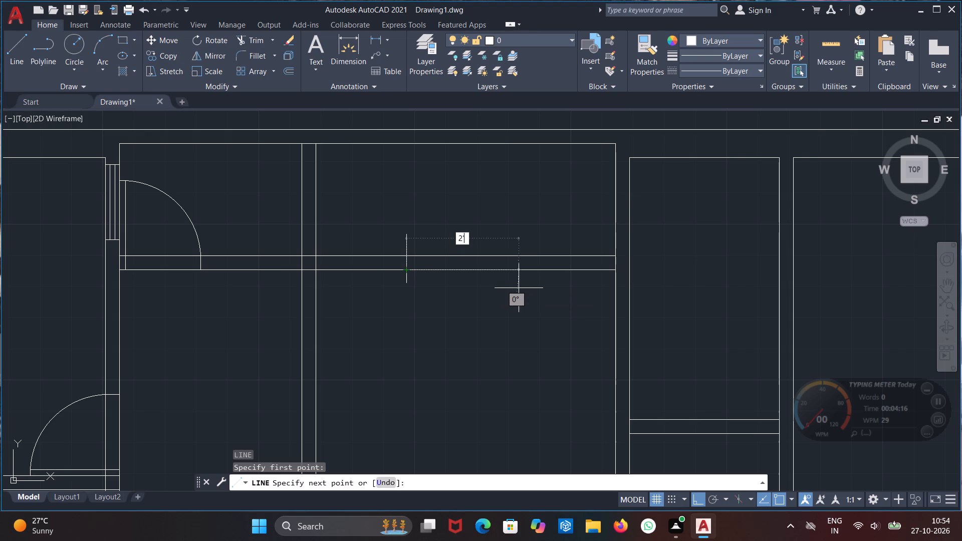
key(Return)
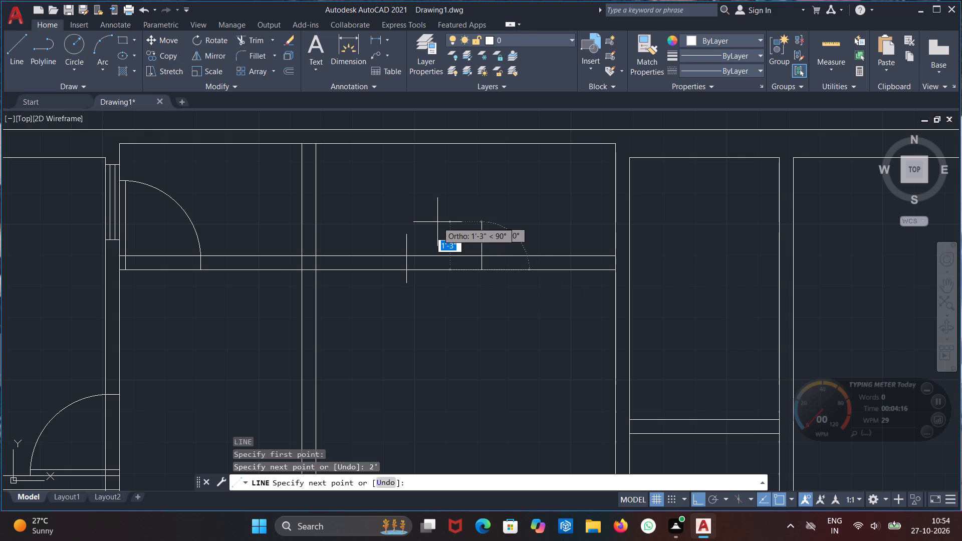
text(4.5")
key(Return)
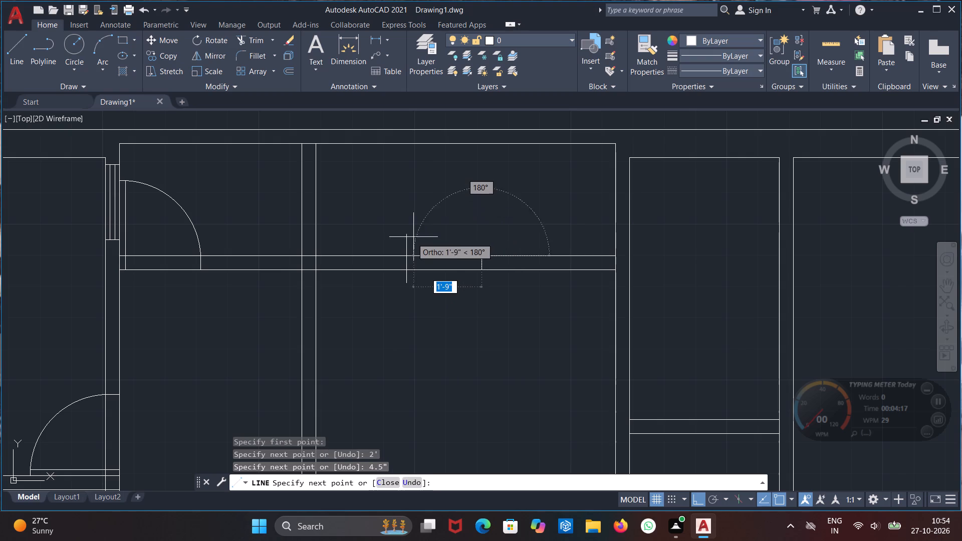
text(2')
key(Return)
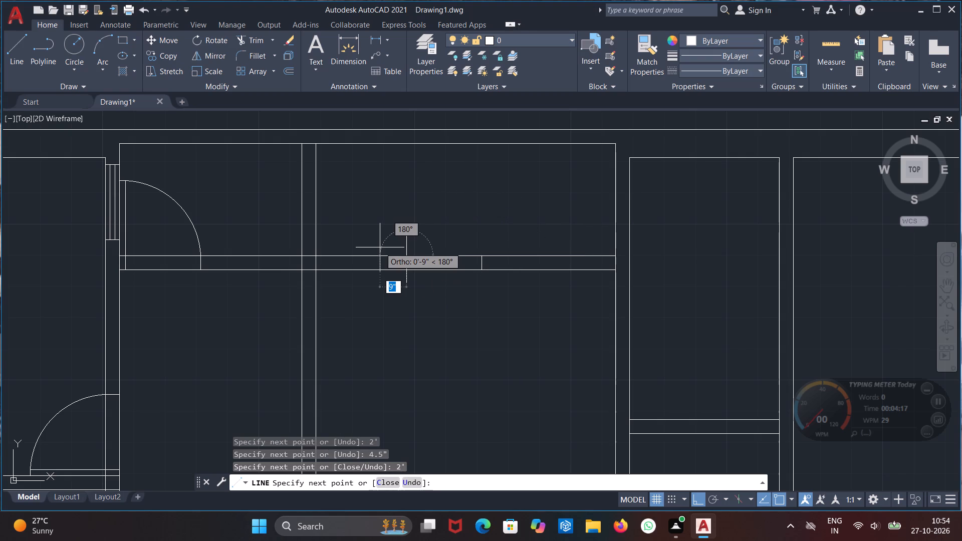
key(Escape)
Trim the marker line's overhangs above and below the horizontal partition wall.
text(TR)
key(Return)
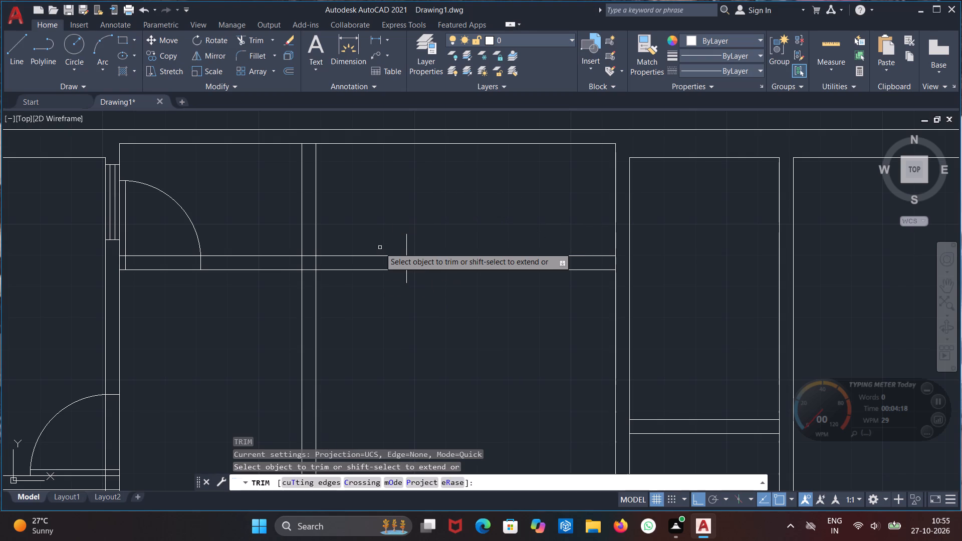
click(380, 248)
click(452, 244)
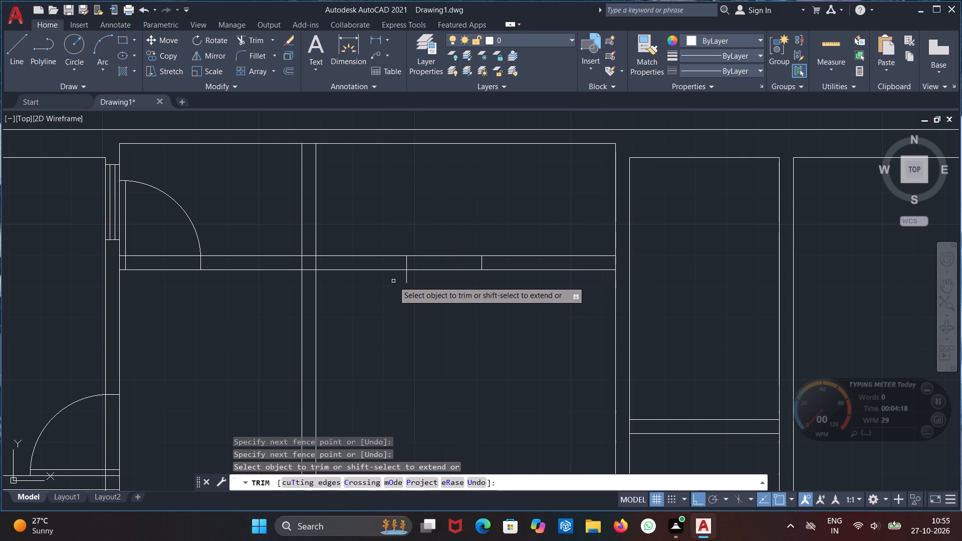
drag(394, 280, 404, 278)
click(440, 283)
key(Escape)
Offset the horizontal window's lower edge inward by 1.5" twice to create its two inner pane lines.
text(OF)
key(Return)
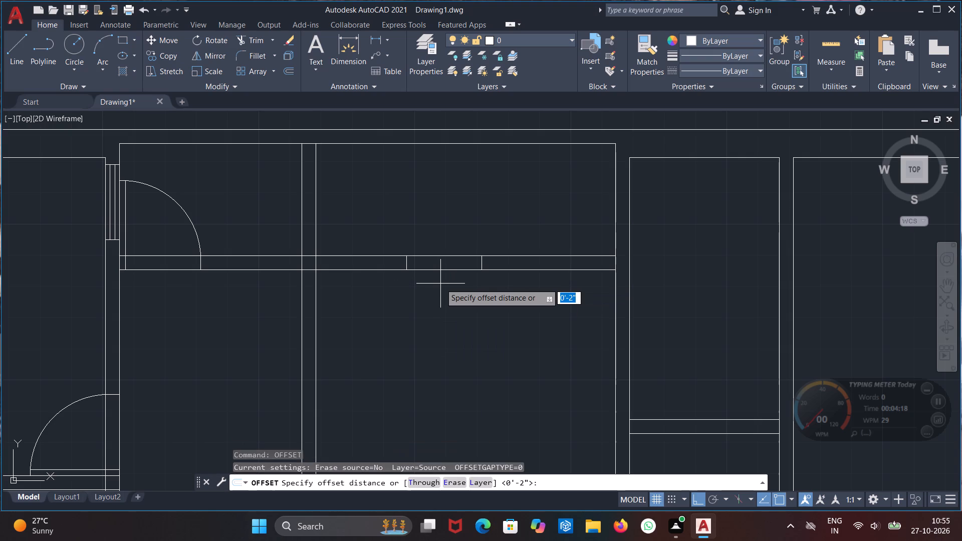
text(1.5")
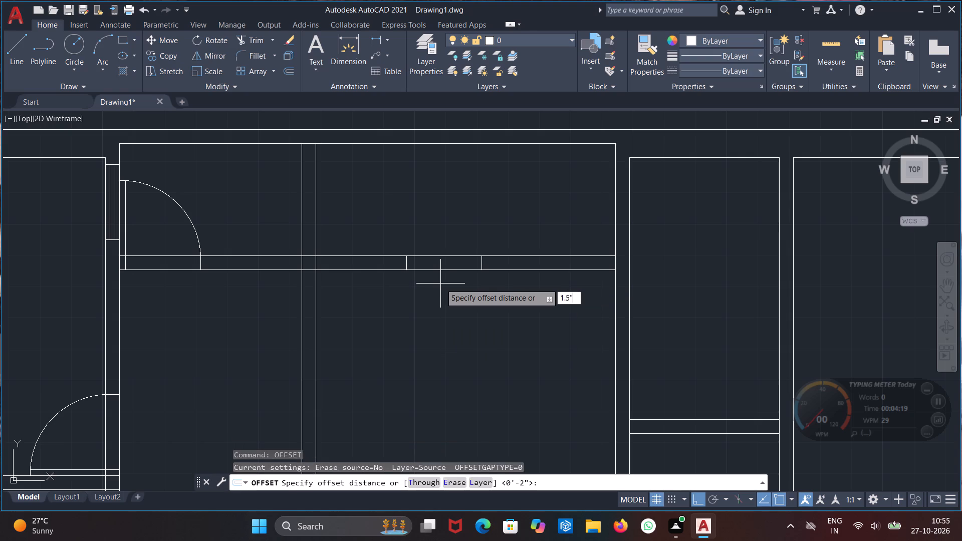
key(Return)
click(448, 271)
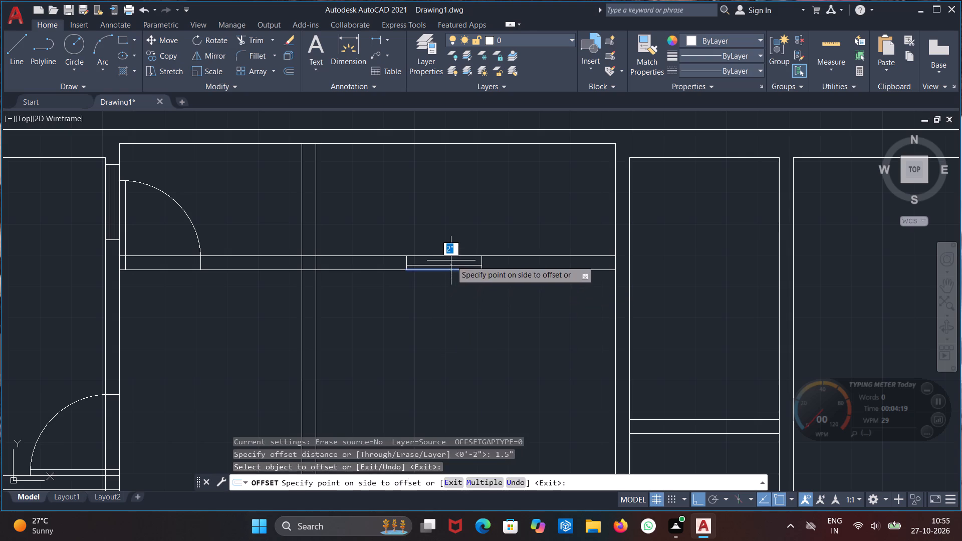
click(451, 260)
click(448, 265)
click(452, 258)
scroll(460, 309, down, 2)
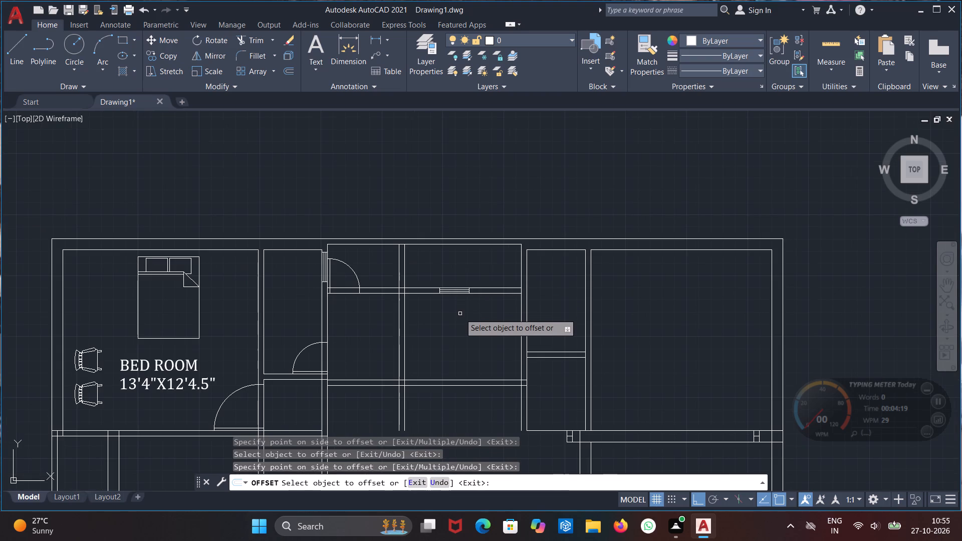
key(Escape)
Trim the vertical partition's lines above the upper horizontal partition and clear the overlapping lines where the two partitions meet.
text(TR)
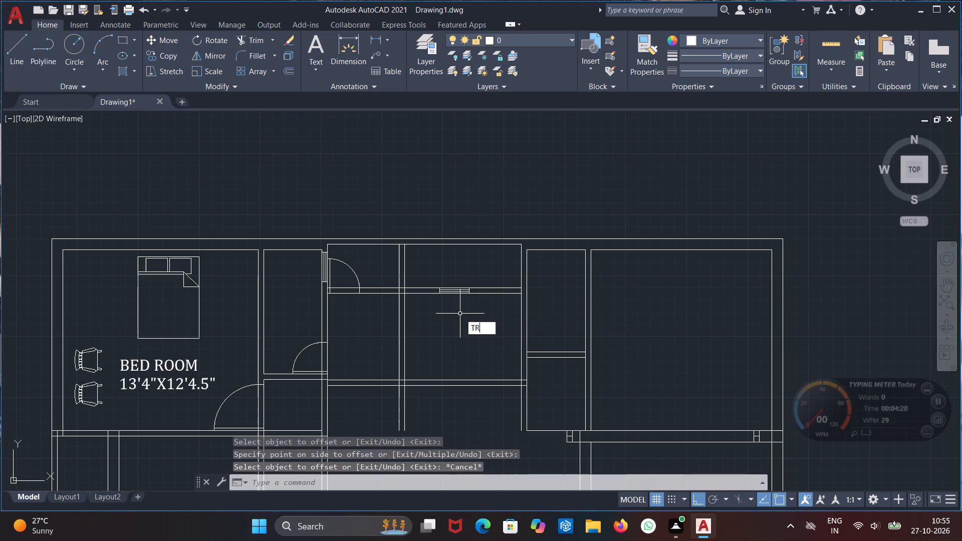
key(Return)
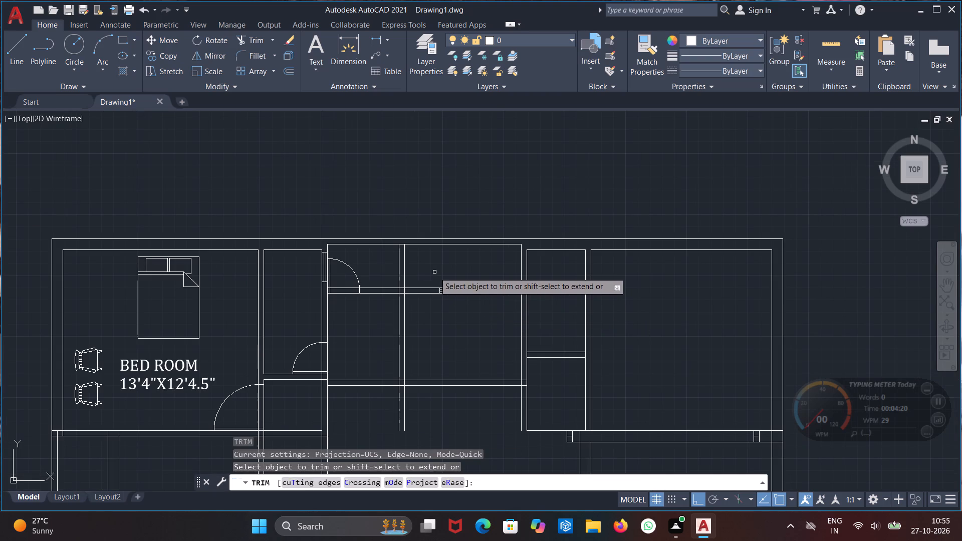
click(434, 268)
click(394, 274)
scroll(407, 298, up, 1)
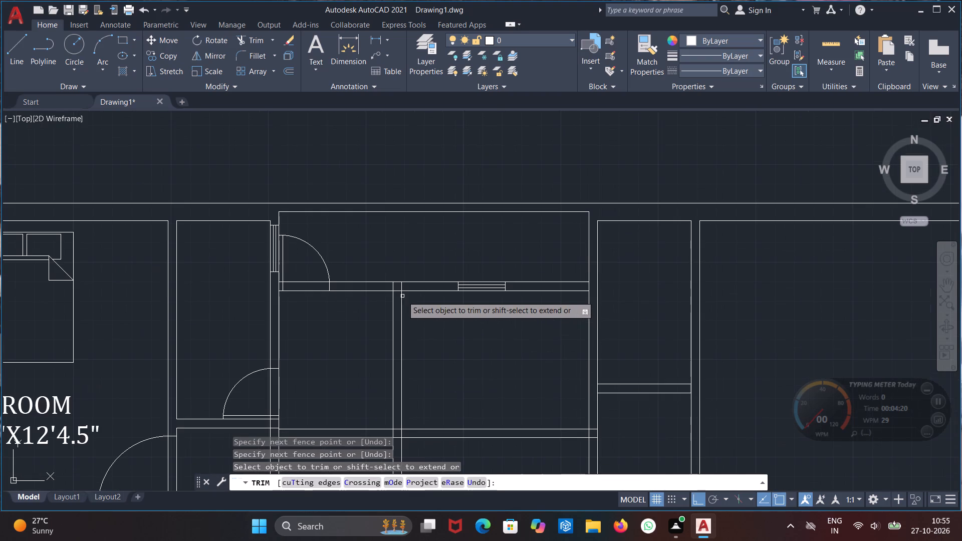
scroll(397, 289, up, 1)
click(408, 289)
click(387, 288)
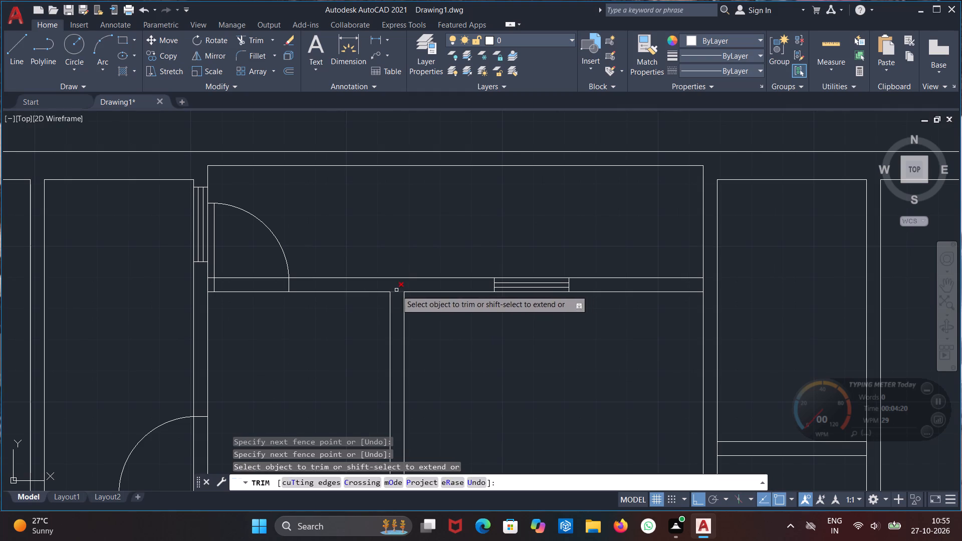
click(396, 290)
click(394, 311)
scroll(420, 318, down, 1)
scroll(428, 362, down, 1)
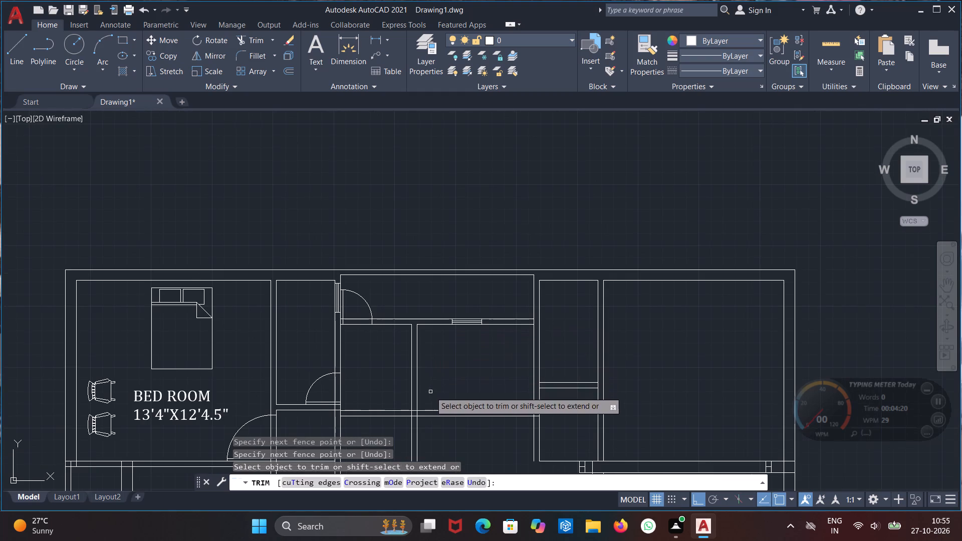
Trim the lower horizontal partition's two lines between the small room's east wall and the vertical partition.
middle_drag(432, 387, 482, 287)
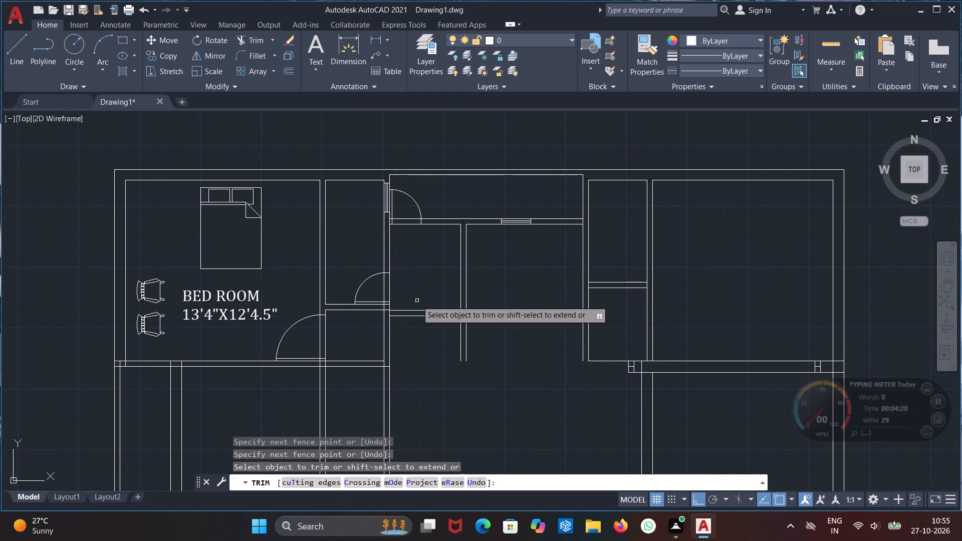
click(417, 301)
click(425, 334)
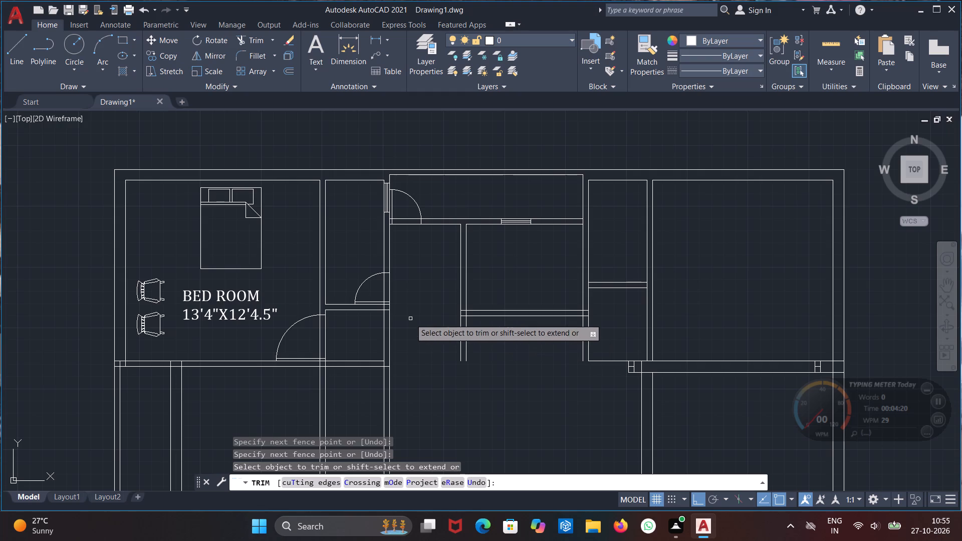
Trim the wall lines across the small room's east door opening and the leftover segment at the wall corner just below it.
click(402, 282)
click(377, 292)
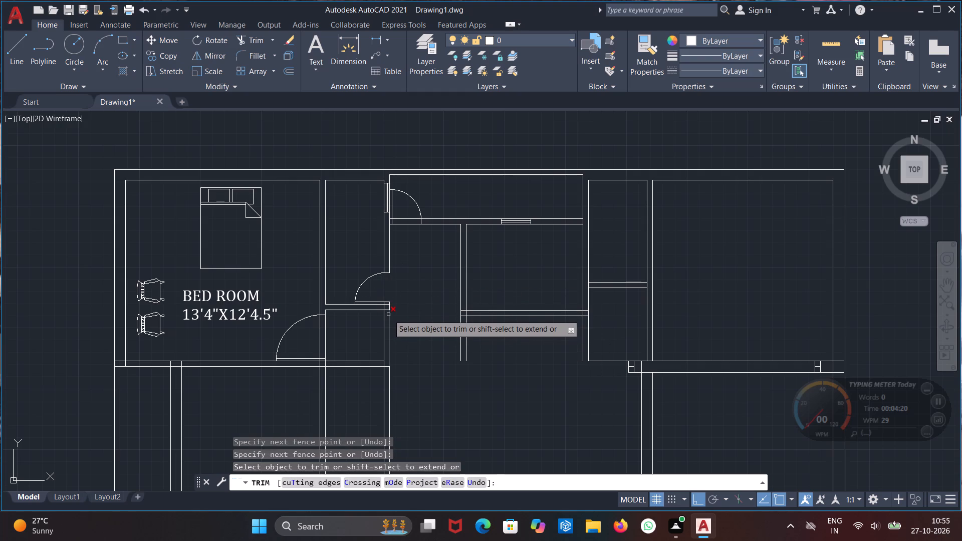
scroll(380, 314, up, 3)
click(393, 291)
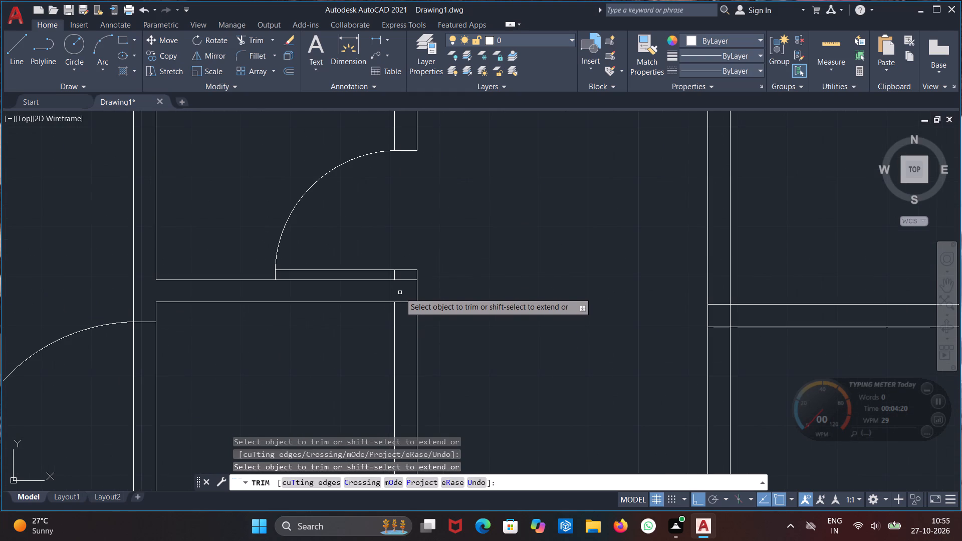
Trim the vertical partition's two lines where they run south past the lower horizontal partition.
scroll(447, 304, down, 2)
middle_drag(464, 345, 450, 305)
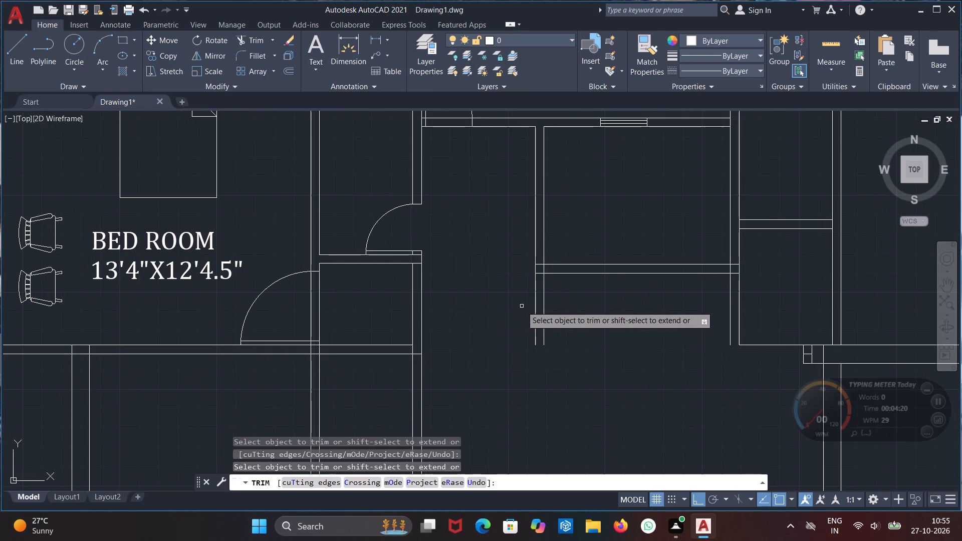
click(512, 315)
click(575, 322)
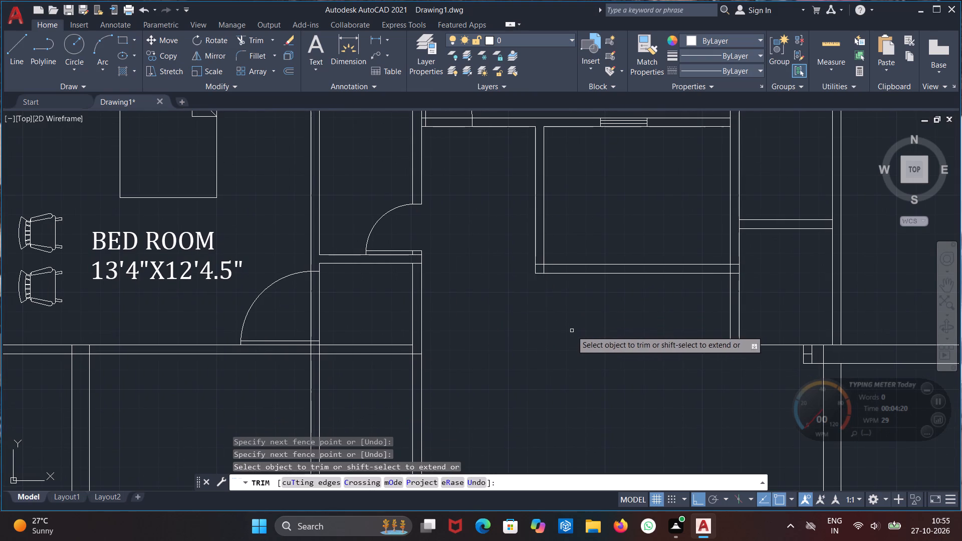
scroll(556, 331, down, 2)
middle_drag(555, 328, 446, 319)
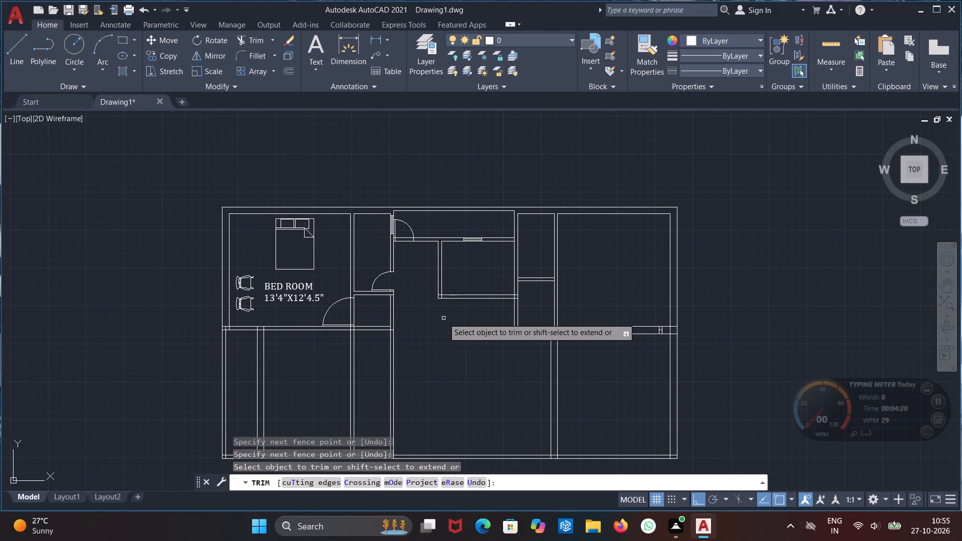
key(Escape)
Extend the upper line of the bedroom's south wall east to the outer face of the vertical wall.
text(EX)
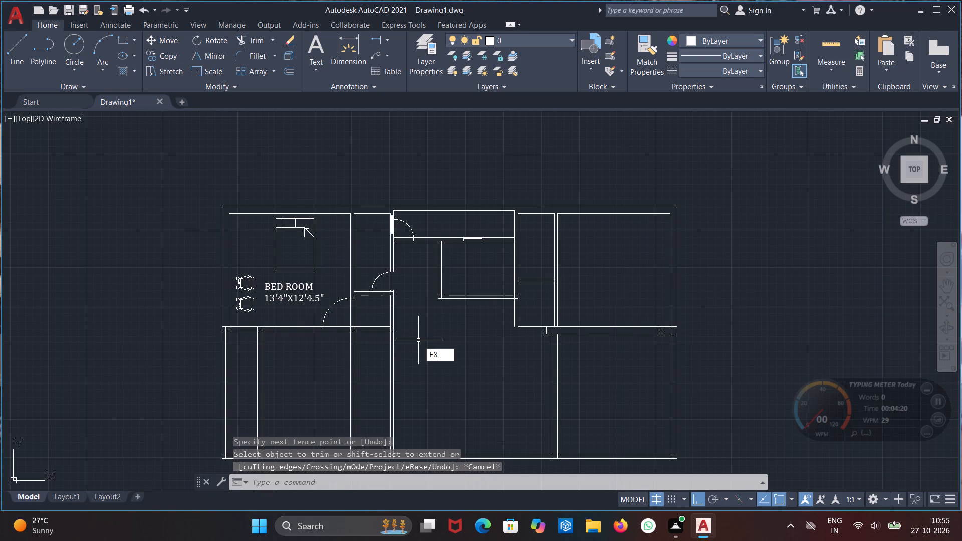
key(Return)
scroll(395, 333, up, 2)
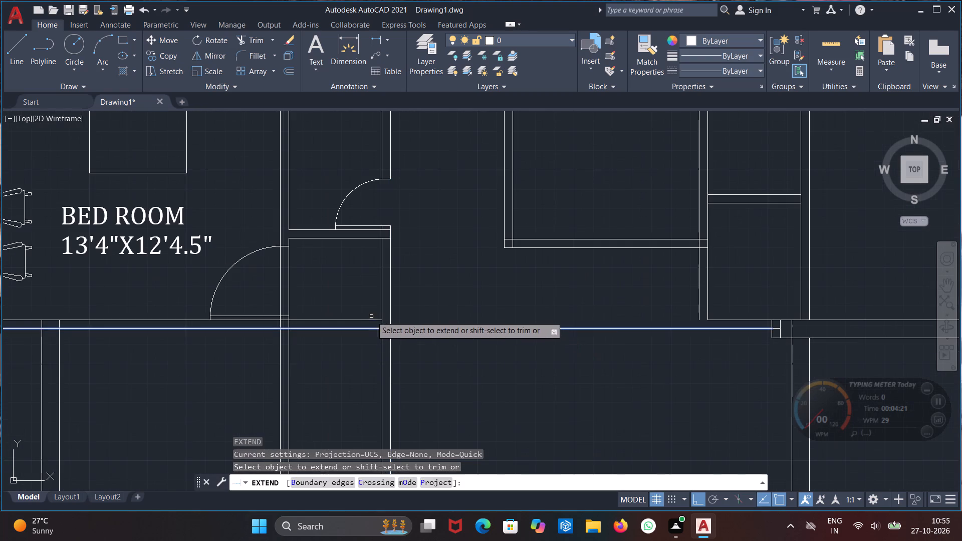
click(367, 320)
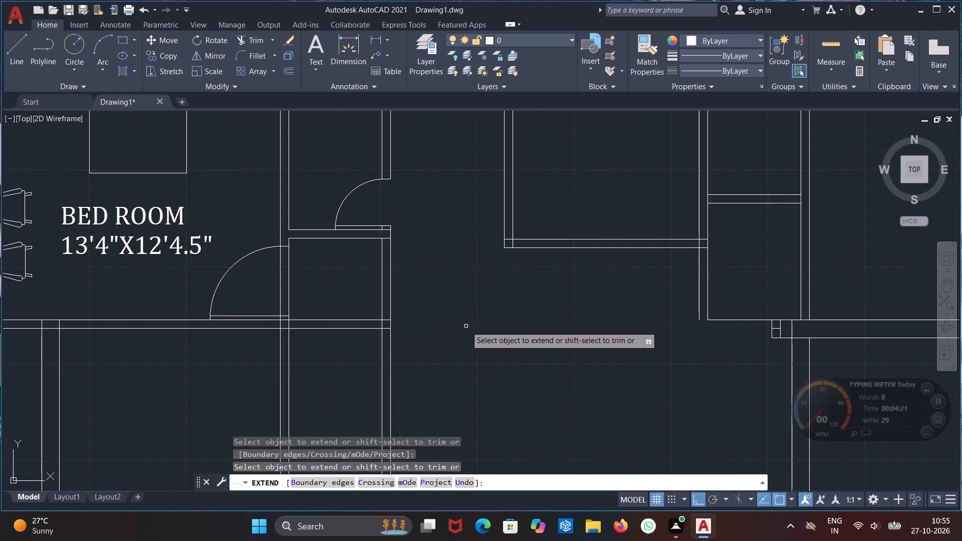
key(Escape)
Trim both lines of the vertical wall between the small room's partition and the wall in line with the bedroom's south wall.
text(TR)
key(Return)
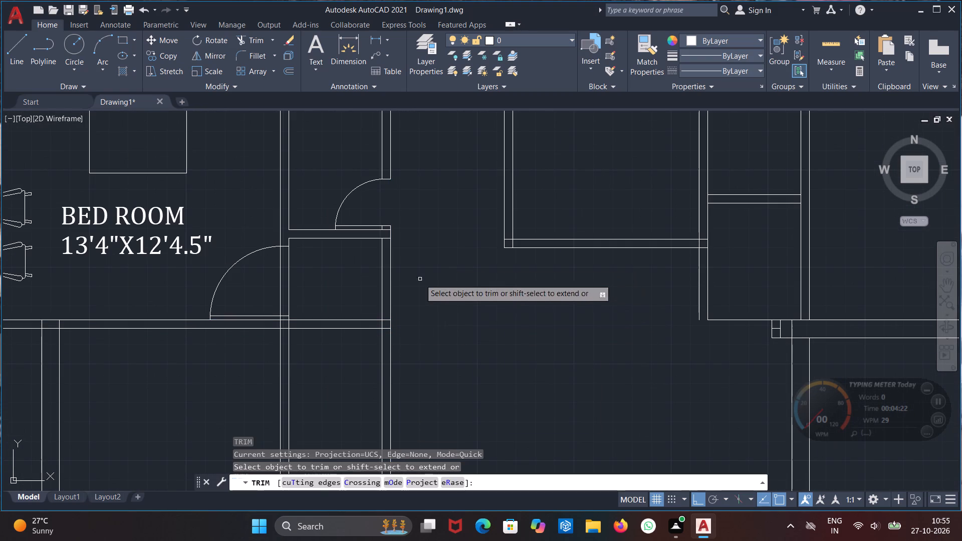
click(412, 284)
click(373, 284)
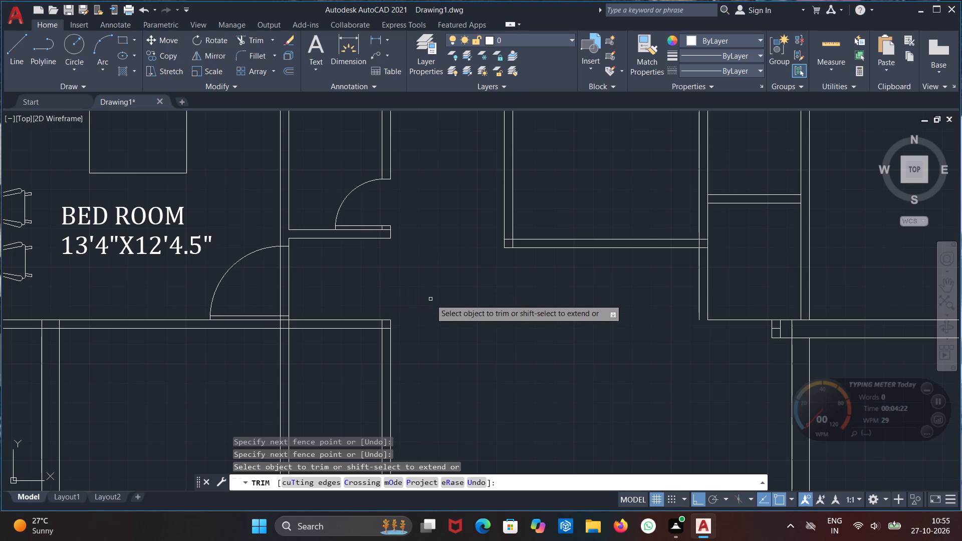
Trim the continuation of the bedroom's east wall lines inside the room south of the bedroom.
middle_drag(409, 302, 487, 185)
click(387, 285)
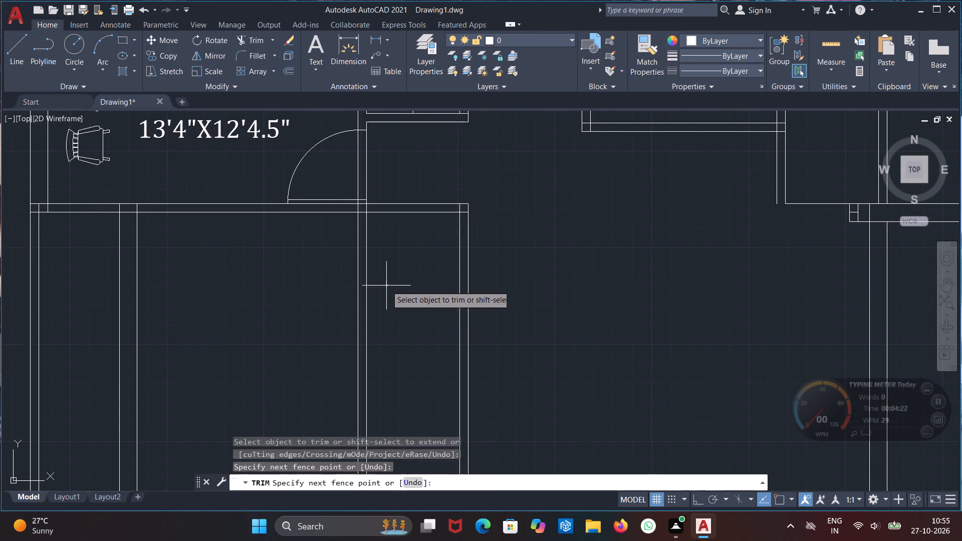
click(336, 314)
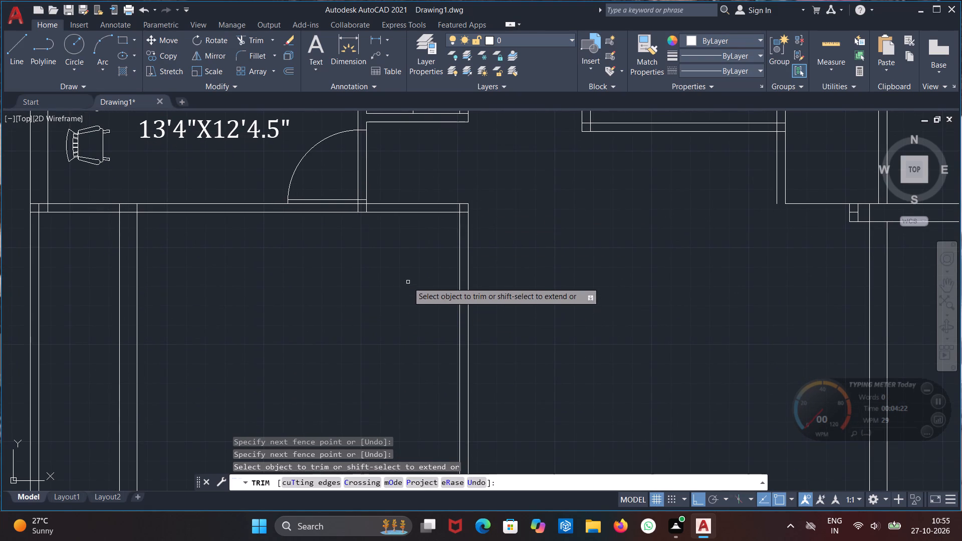
key(Escape)
Draw a door leaf from the south room's northeast inner corner: 3' down the east wall, 2" west, and back up past the north wall.
key(l)
key(Return)
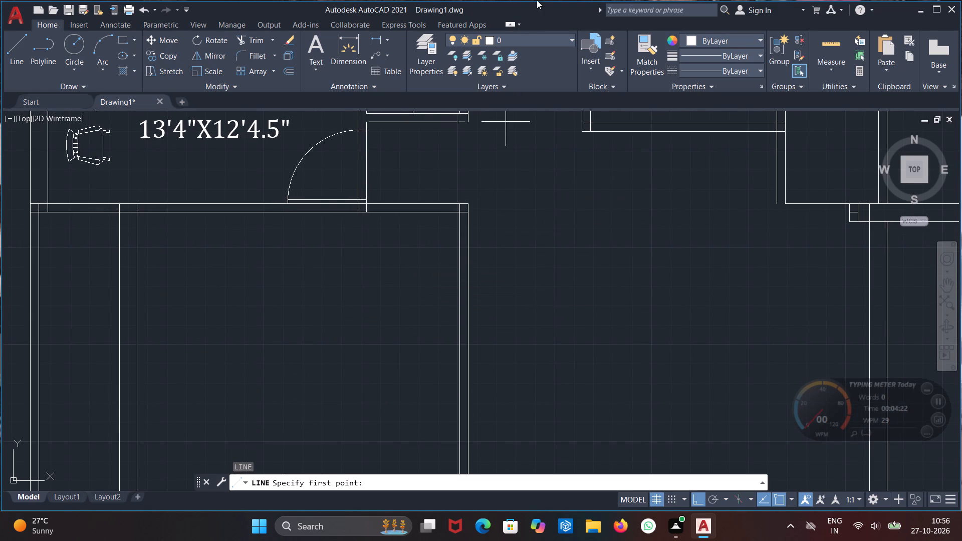
click(458, 210)
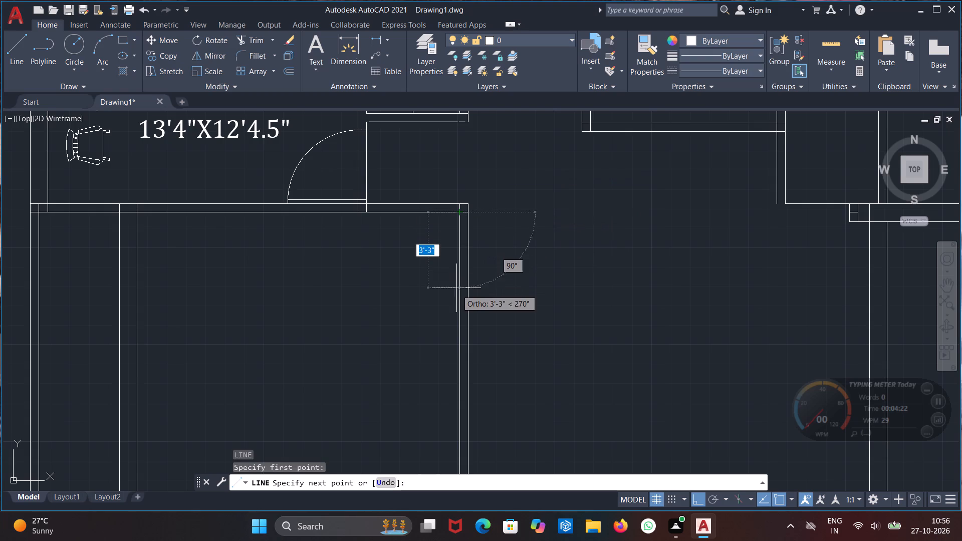
text(3')
key(Return)
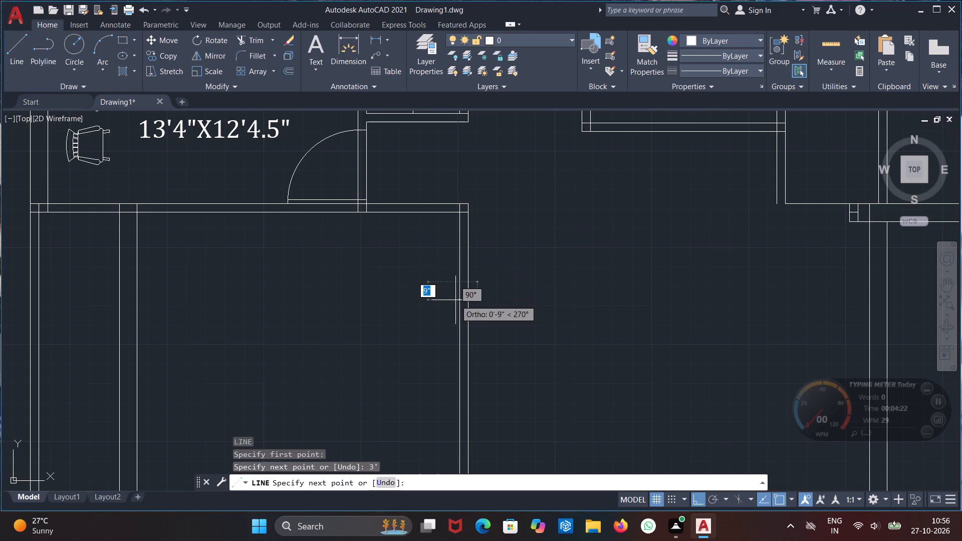
text(2")
key(Return)
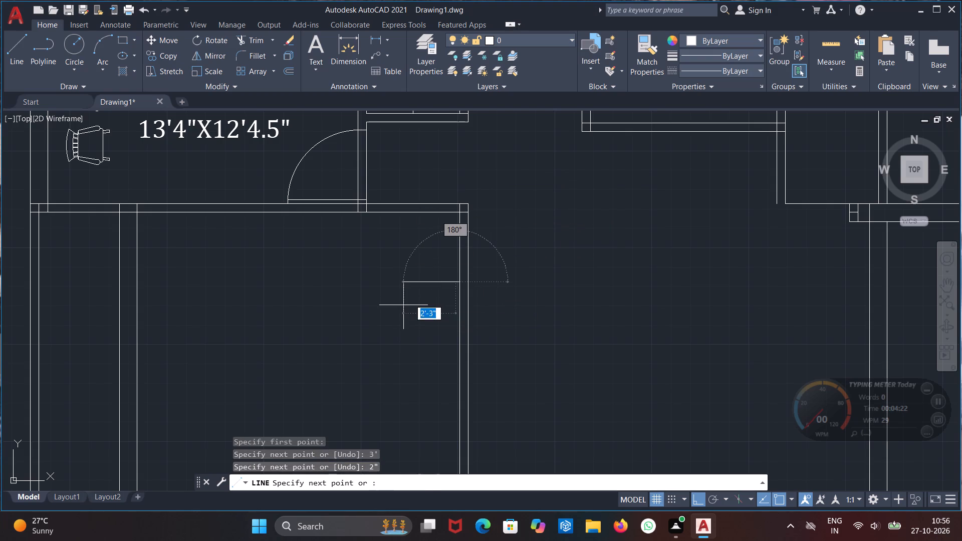
click(452, 178)
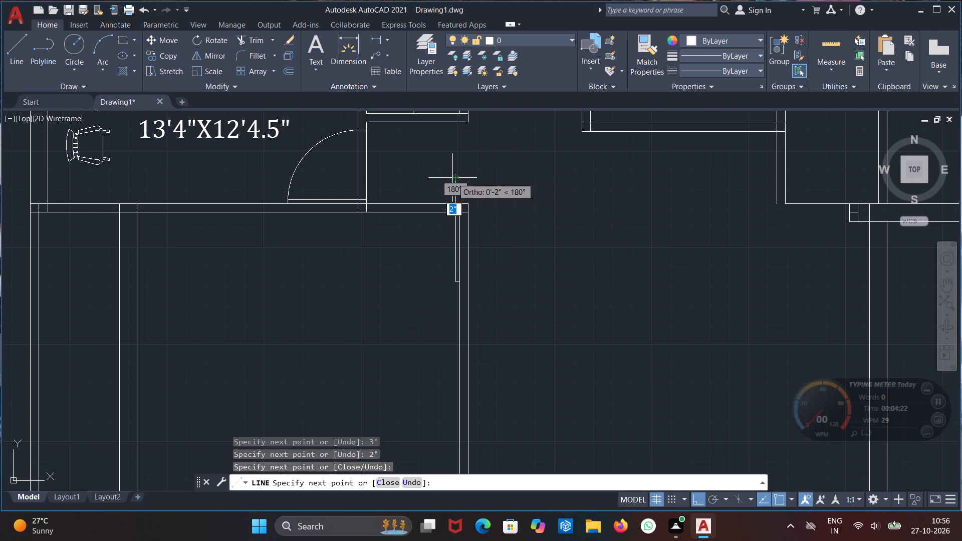
key(Escape)
Draw a 3' line west along the north wall's upper face from the door leaf, and a jamb line down across the wall.
key(l)
key(Return)
scroll(346, 203, up, 2)
click(616, 203)
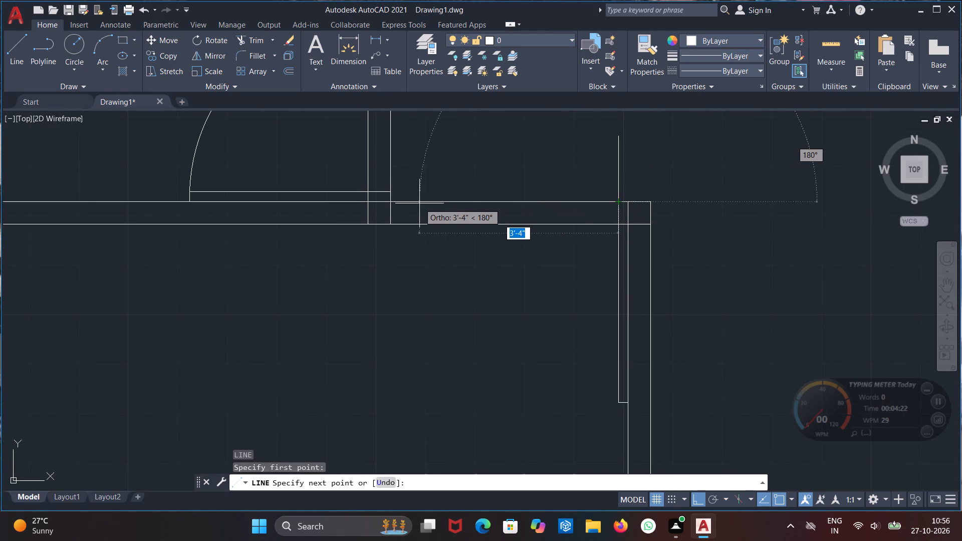
text(3')
key(Return)
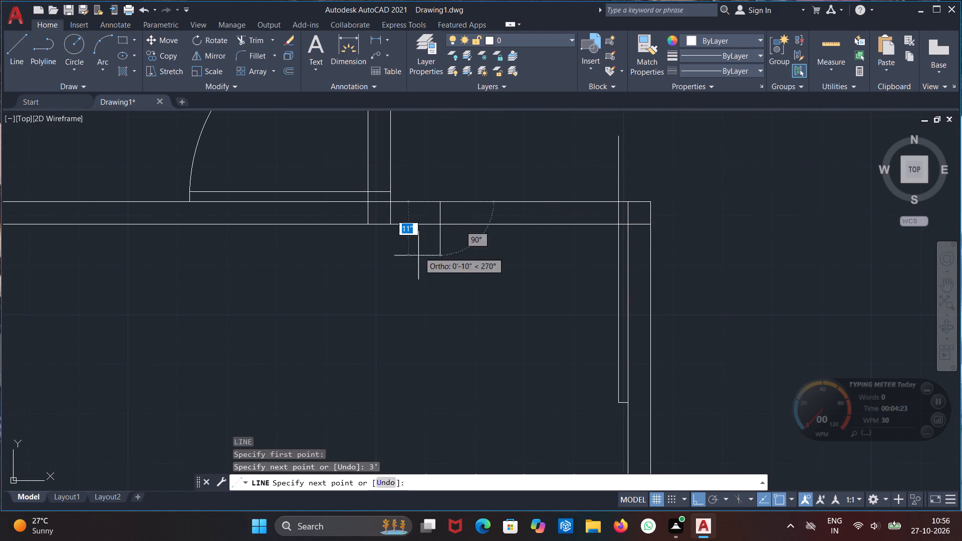
click(403, 350)
key(Escape)
Trim the jamb line's overhang below the north wall and the door leaf line's overhang above it.
text(TR)
key(Return)
click(430, 302)
click(459, 282)
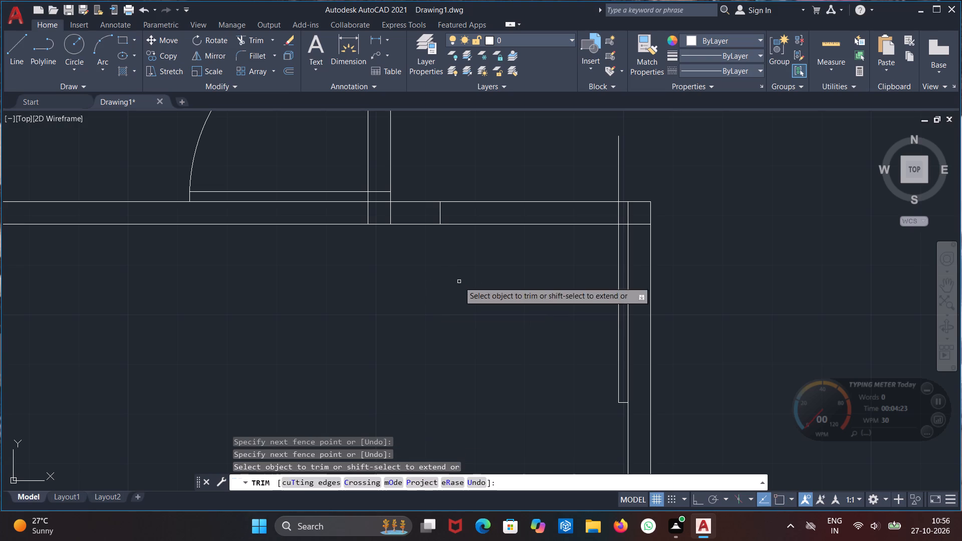
click(608, 155)
click(639, 153)
key(Escape)
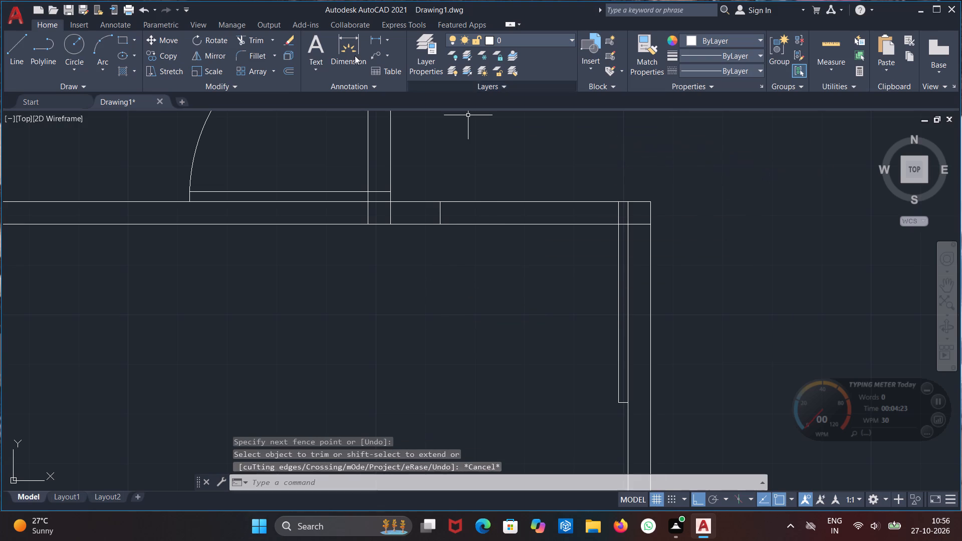
Draw the door swing as a three-point arc from the jamb line's lower end through the leaf's lower corner to the east wall.
click(101, 69)
click(104, 86)
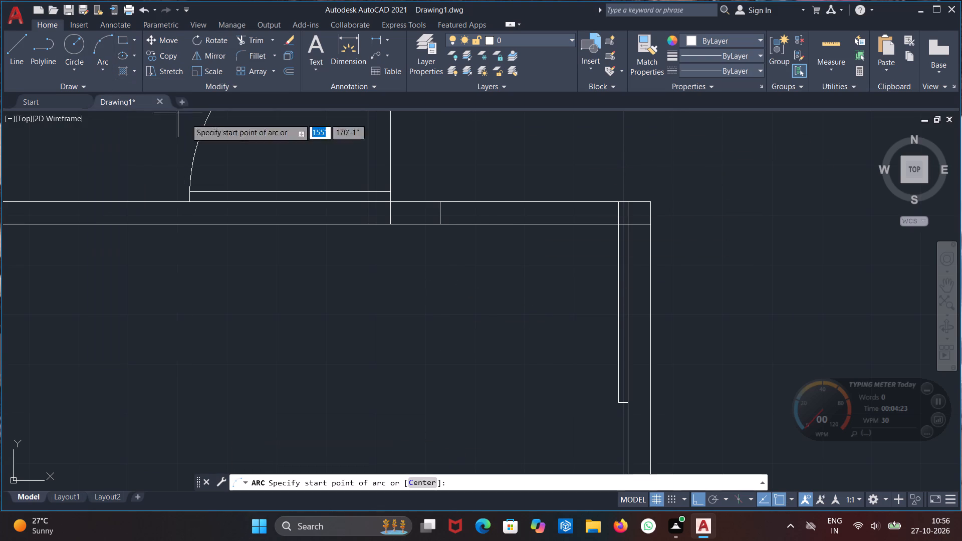
click(437, 224)
scroll(633, 426, up, 2)
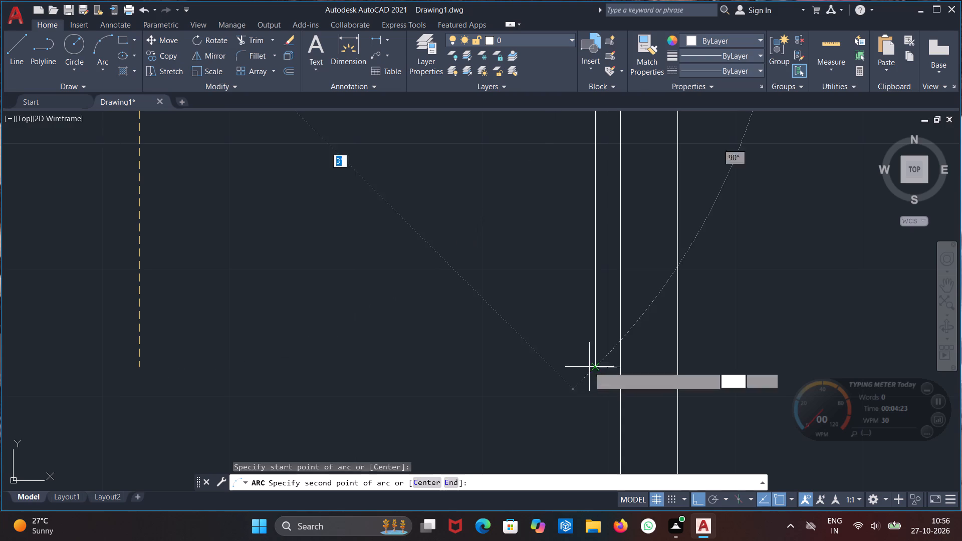
click(597, 367)
click(619, 367)
scroll(675, 298, down, 3)
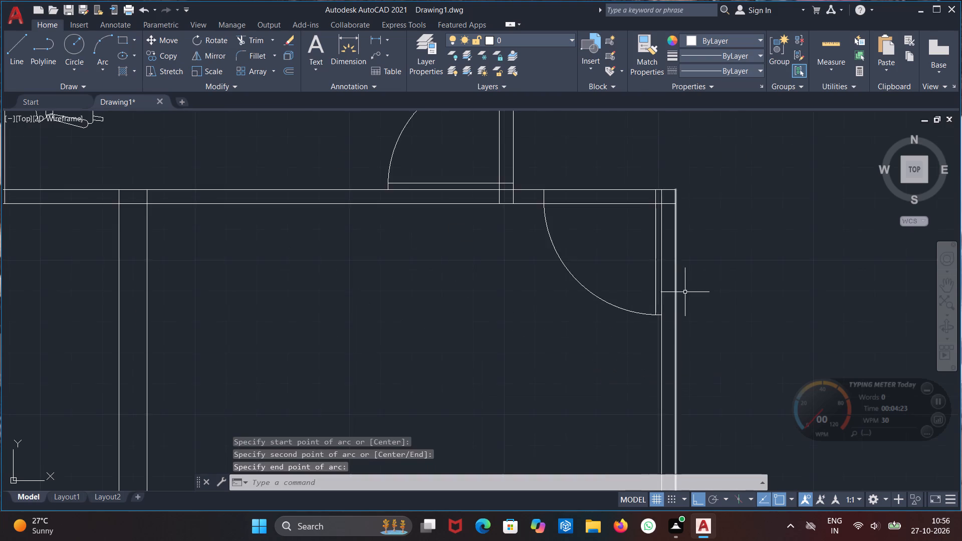
Draw a horizontal line across the south room's west partition, just below the north wall.
scroll(685, 292, down, 2)
middle_drag(590, 336, 551, 265)
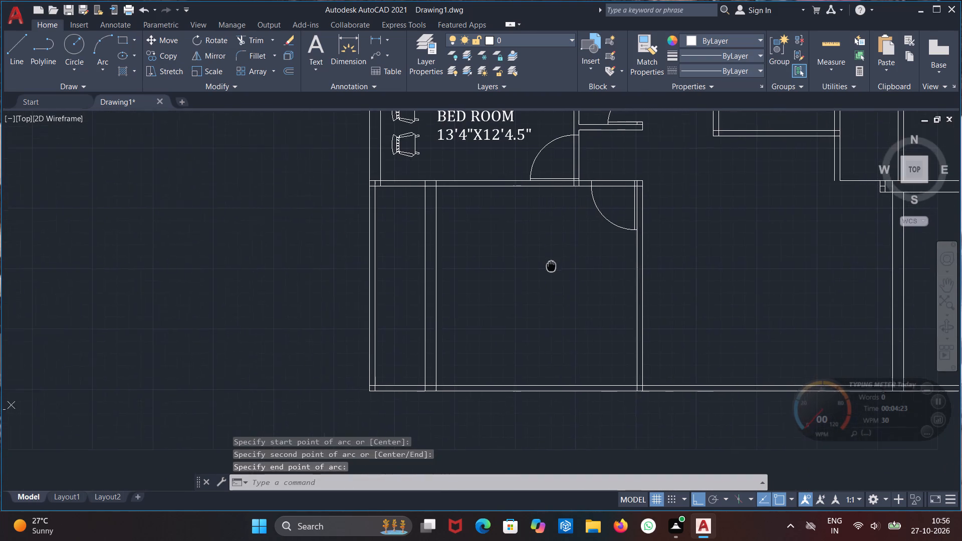
middle_drag(551, 265, 521, 306)
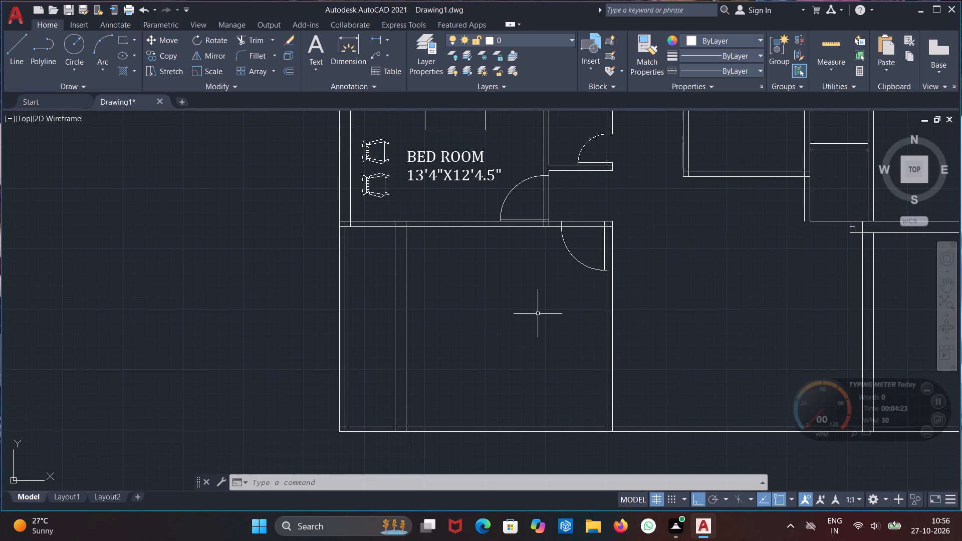
scroll(370, 240, up, 2)
middle_drag(368, 247, 382, 288)
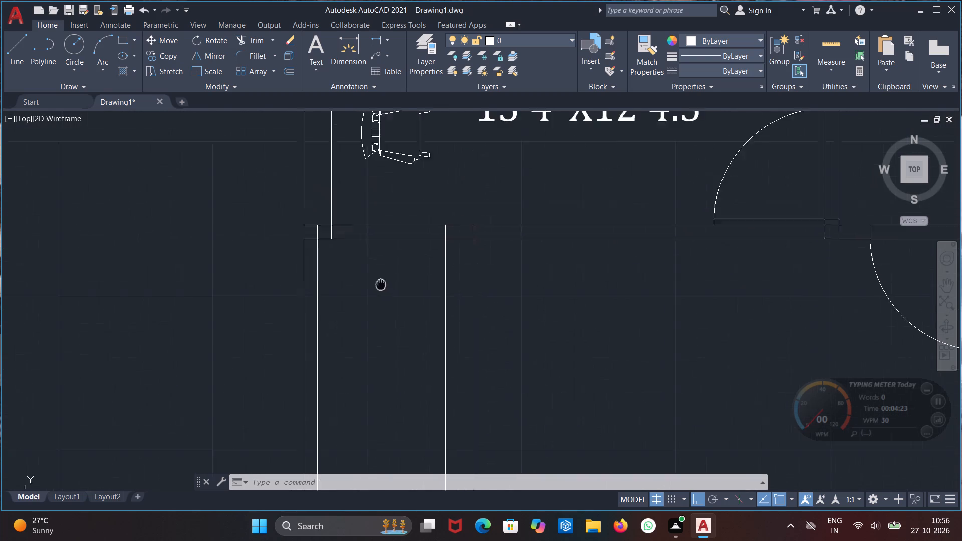
middle_drag(382, 288, 390, 309)
key(l)
key(Return)
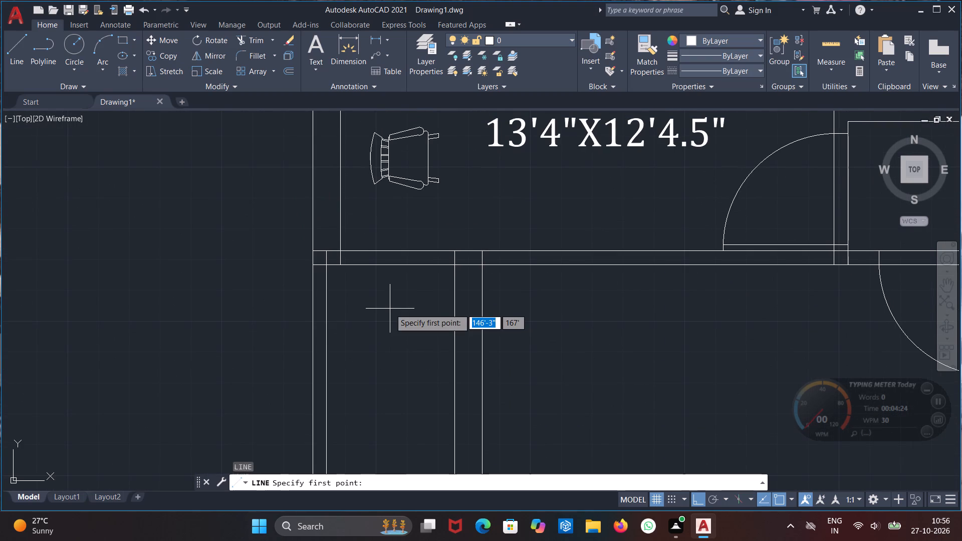
click(487, 280)
click(344, 302)
key(Escape)
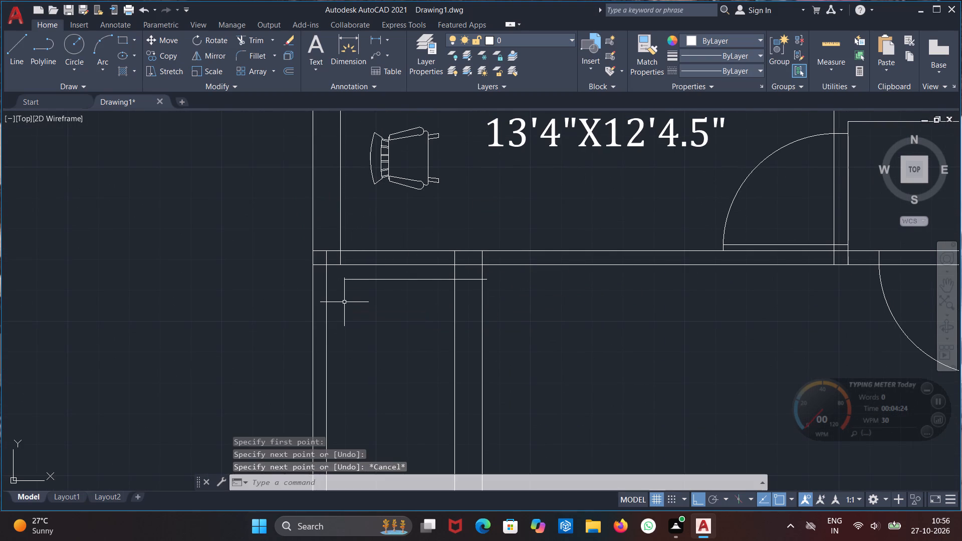
Draw a door leaf from the partition's west face: 2' west, 2" south, and back east across the partition.
key(l)
key(Return)
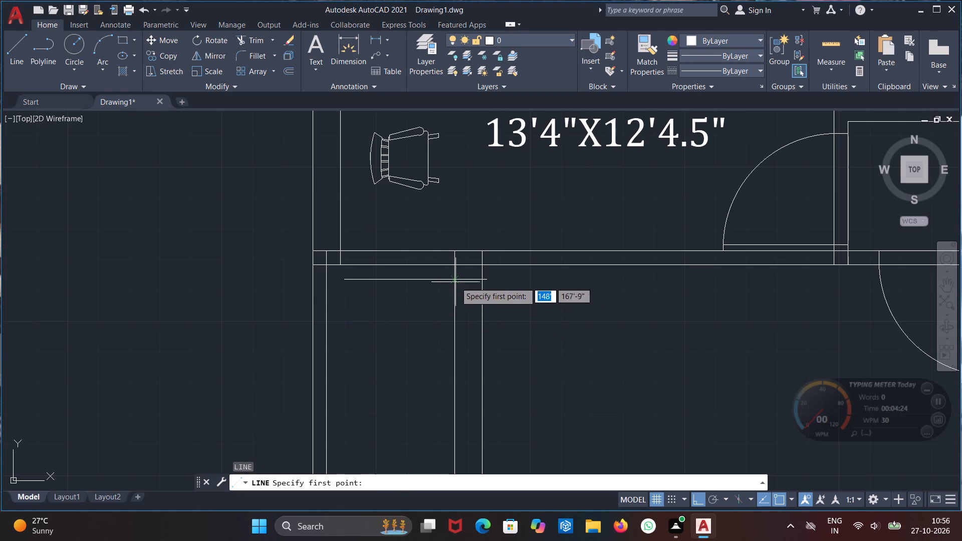
click(455, 282)
text(2')
key(Return)
text(2")
key(Return)
click(511, 326)
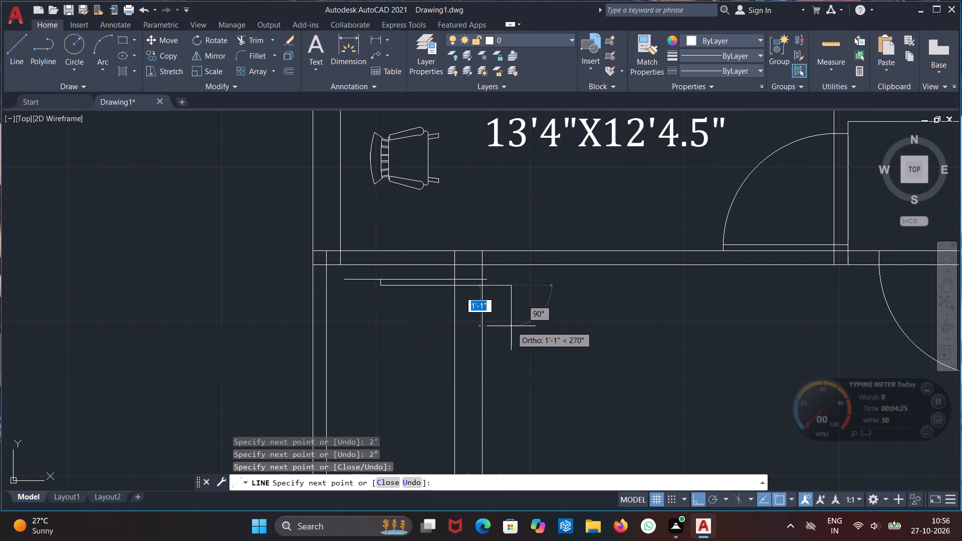
key(Escape)
Draw a 2' line south along the partition's east face from the leaf's lower line, and a jamb line west across the partition.
key(l)
key(Return)
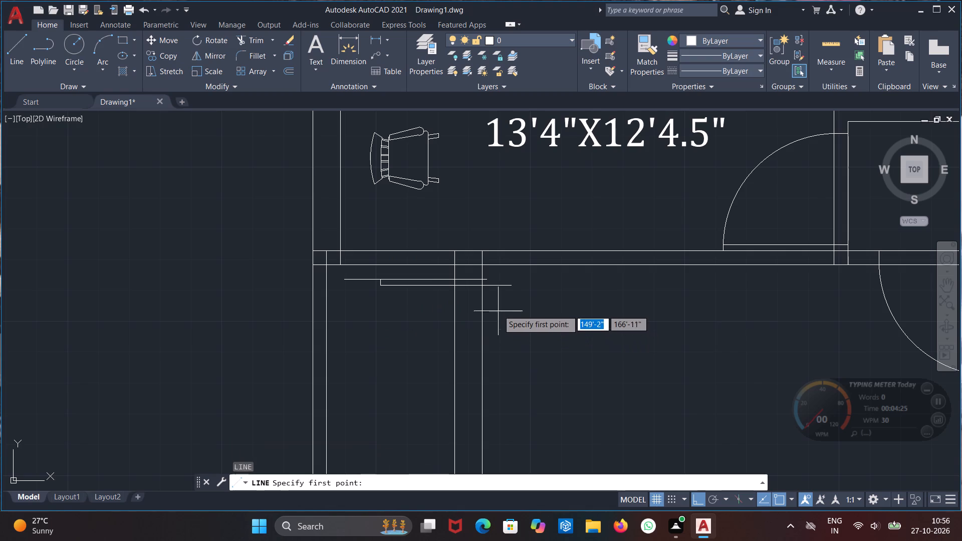
drag(479, 285, 479, 292)
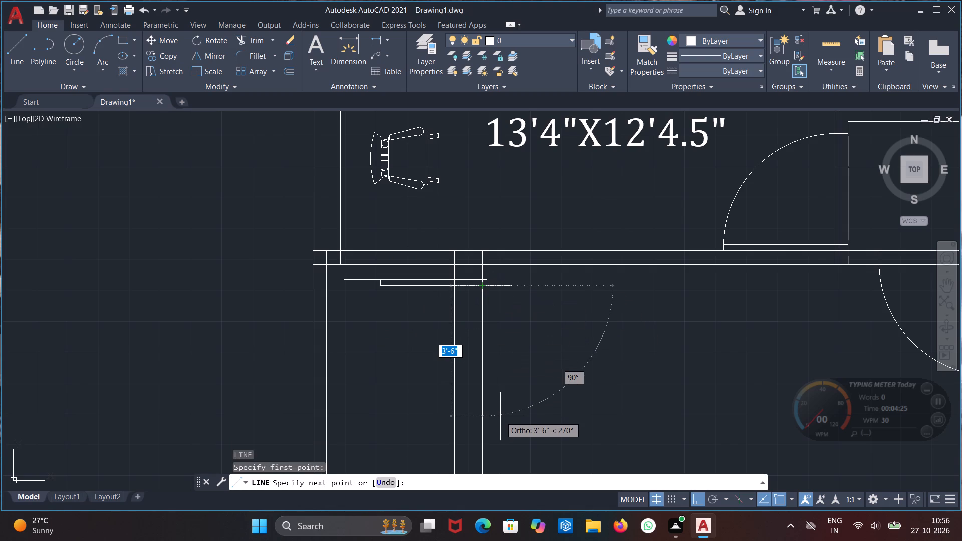
text(2')
key(Return)
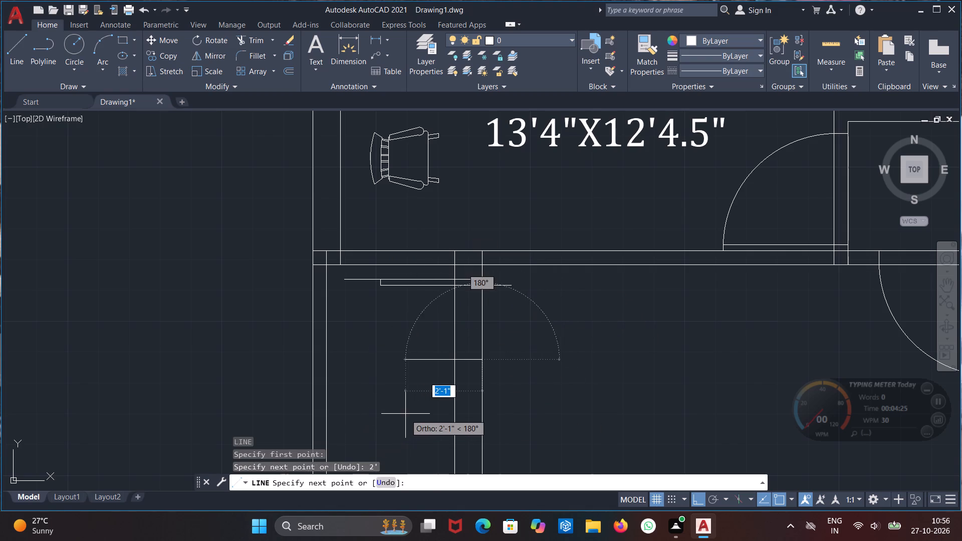
click(405, 414)
key(Escape)
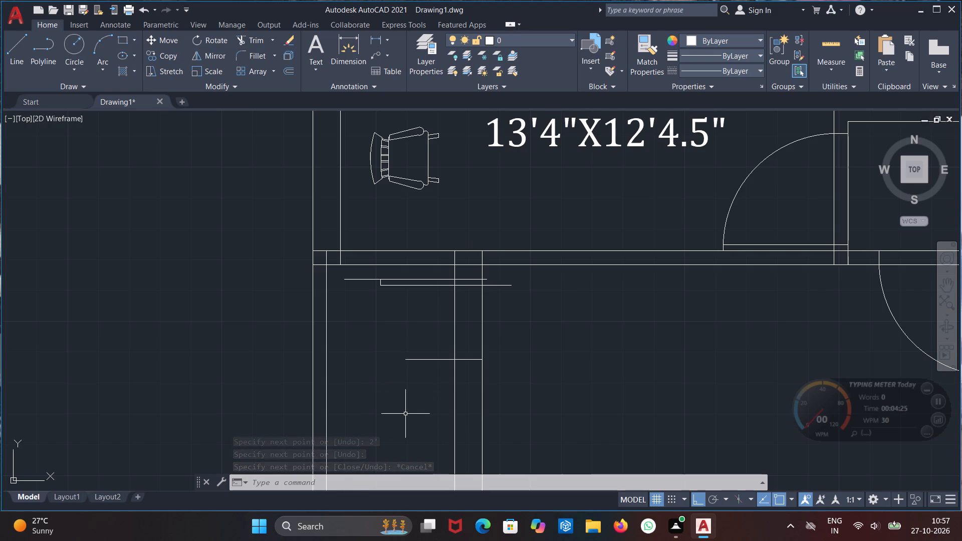
Trim the jamb line's overhang west of the partition and the door leaf lines' overhangs at both ends.
text(TR)
key(Return)
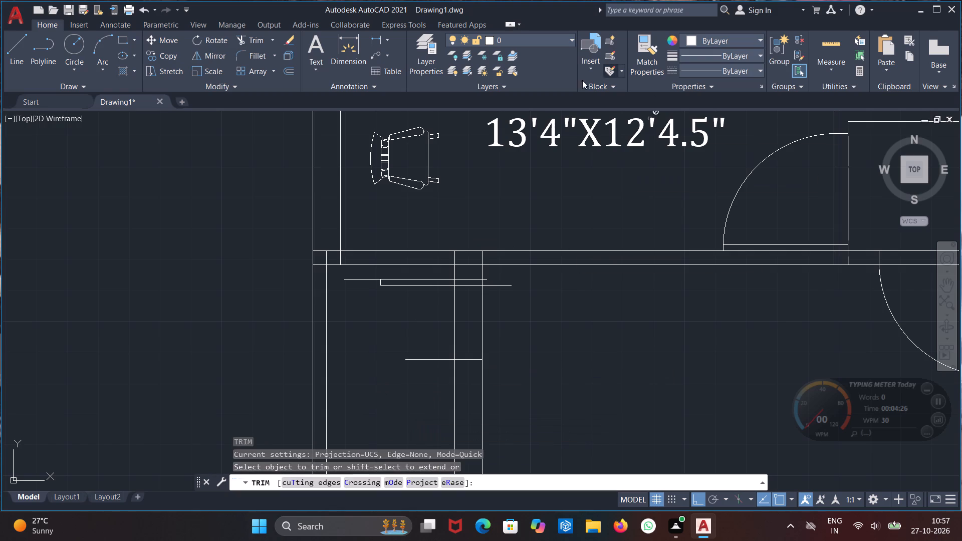
click(421, 359)
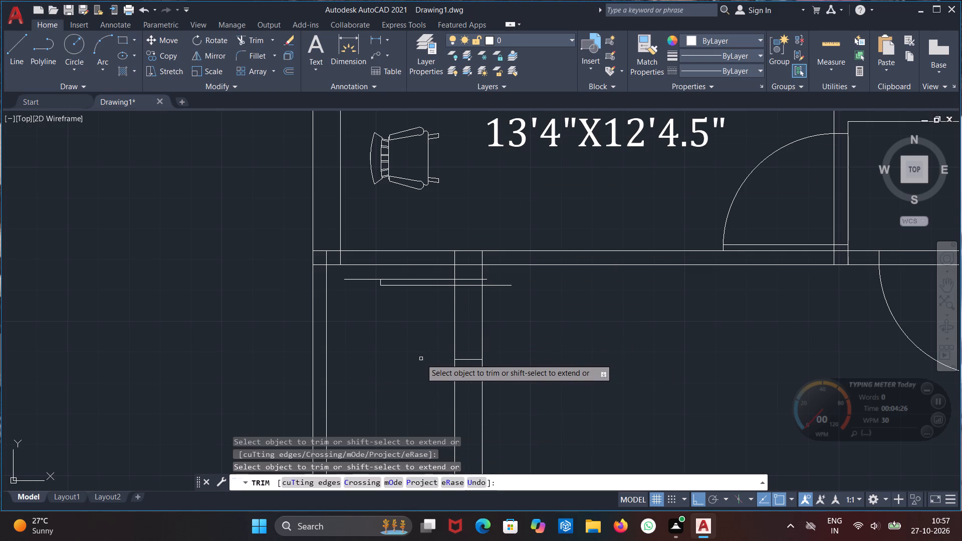
click(506, 288)
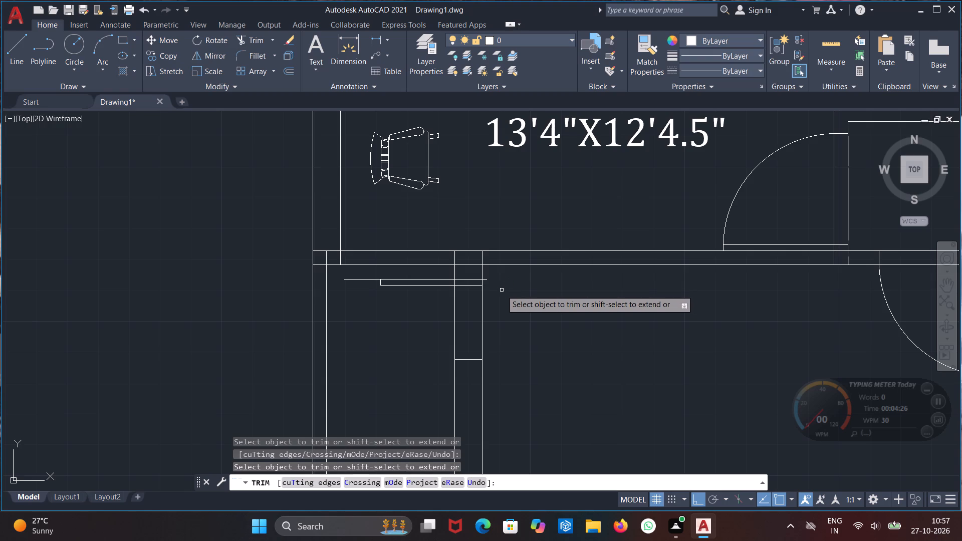
click(487, 279)
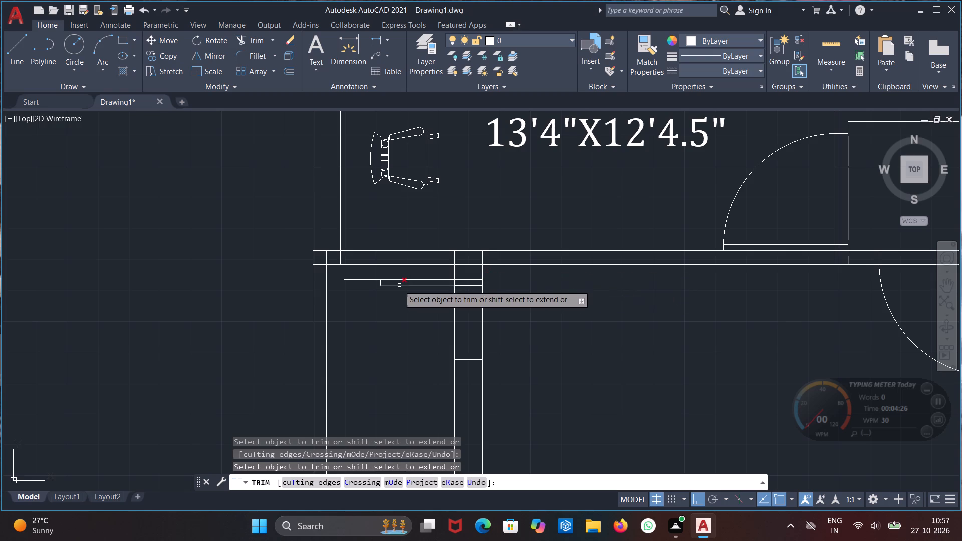
click(362, 283)
click(366, 274)
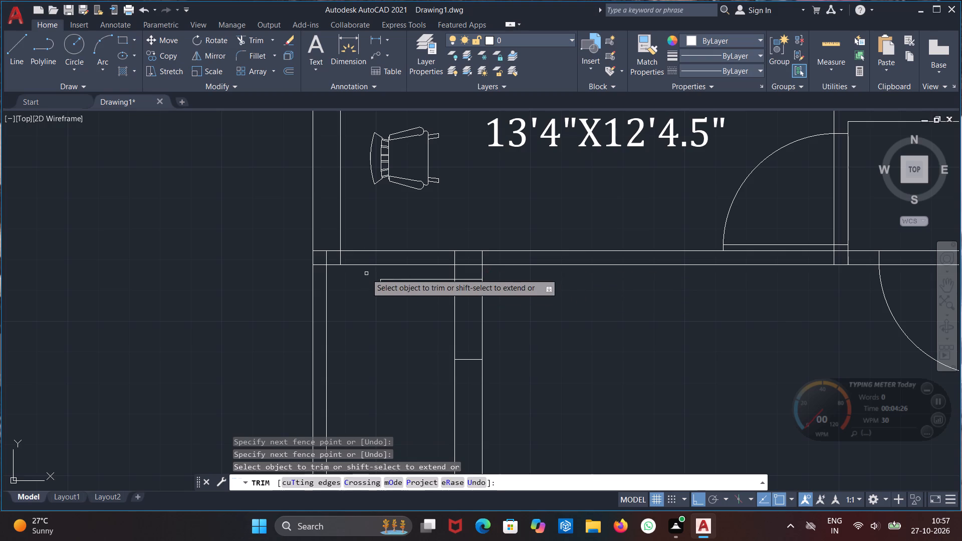
key(Escape)
Draw the door swing as a three-point arc from the jamb line's west end through the leaf's lower west corner to its upper west corner.
click(96, 62)
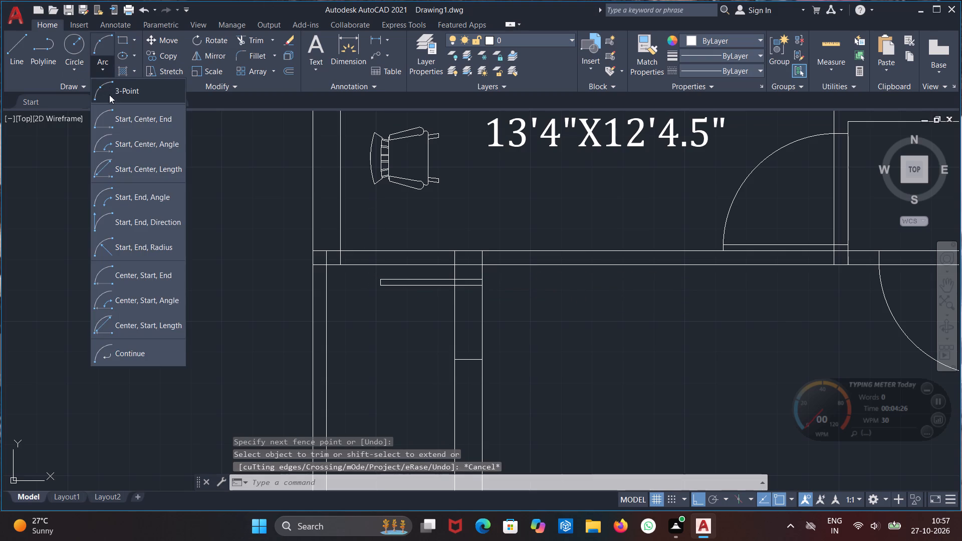
click(120, 91)
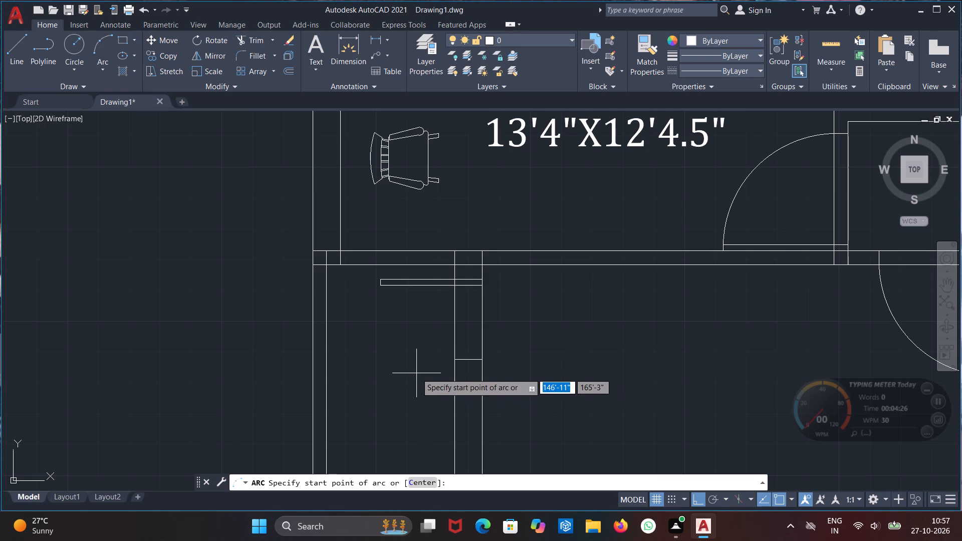
click(451, 360)
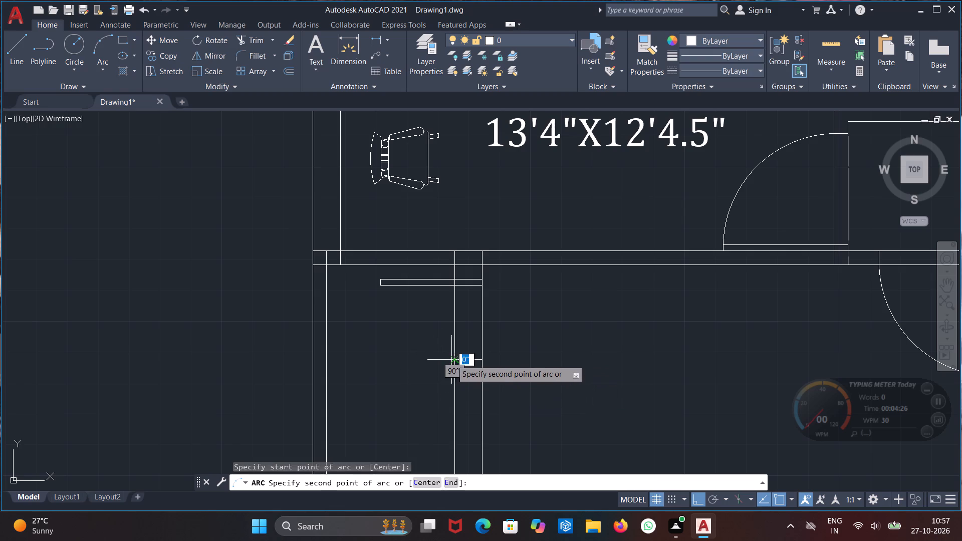
scroll(375, 281, up, 3)
click(392, 297)
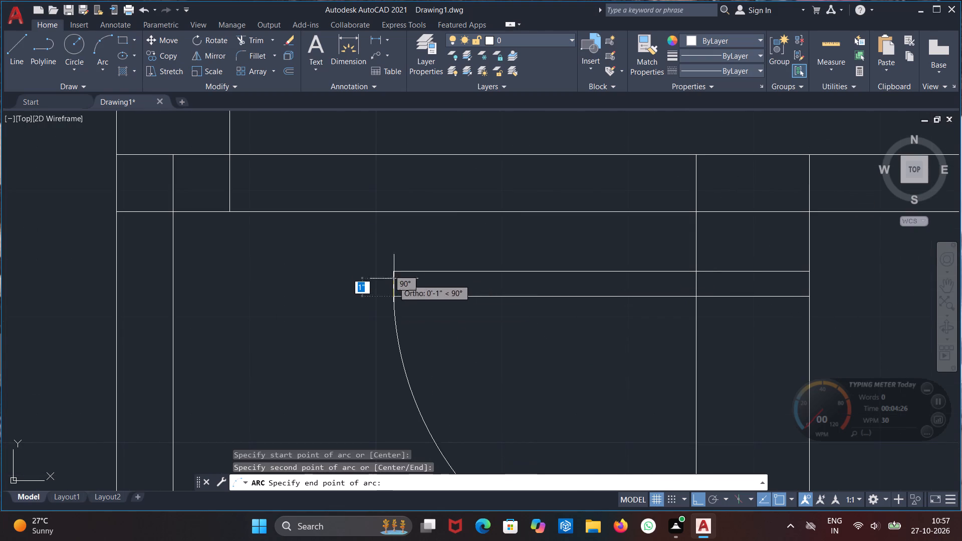
click(393, 272)
Trim the overlapping wall lines at the junction of the west exterior wall and the south room's north wall.
scroll(476, 297, down, 4)
middle_drag(623, 383, 510, 343)
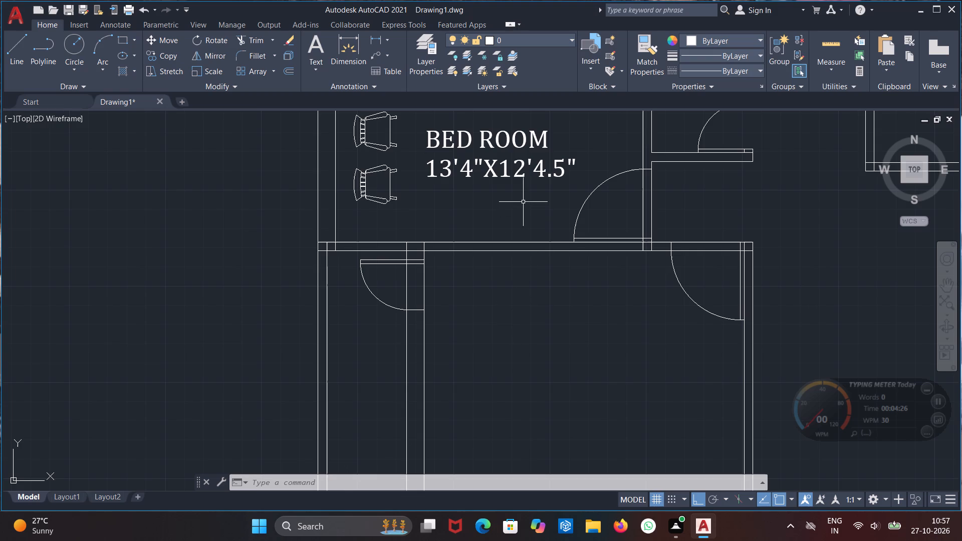
scroll(524, 202, down, 2)
scroll(548, 266, up, 2)
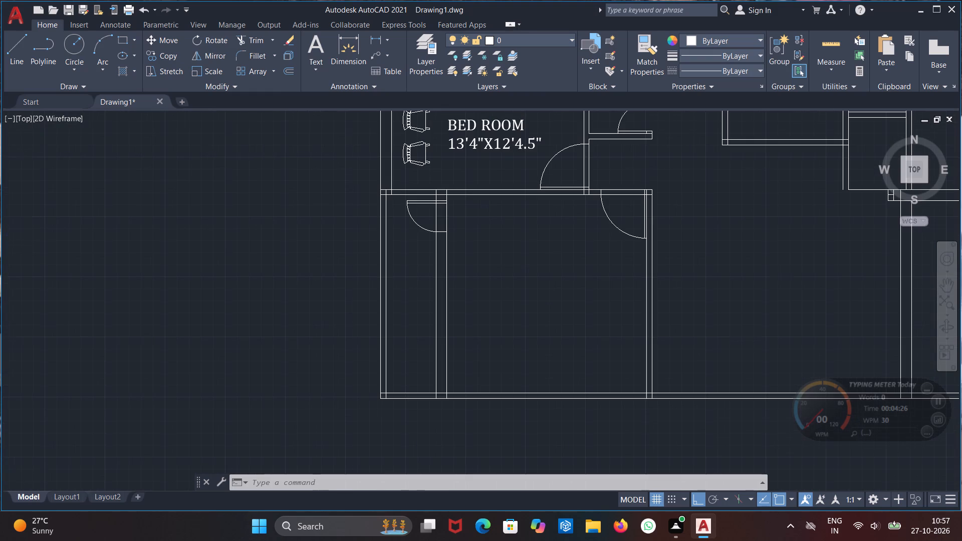
scroll(548, 266, down, 1)
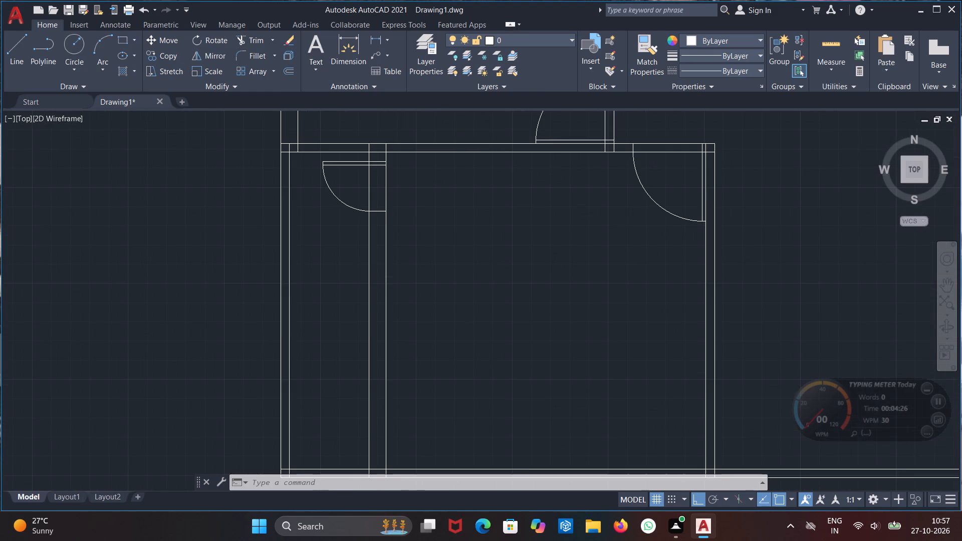
text(TR)
key(Return)
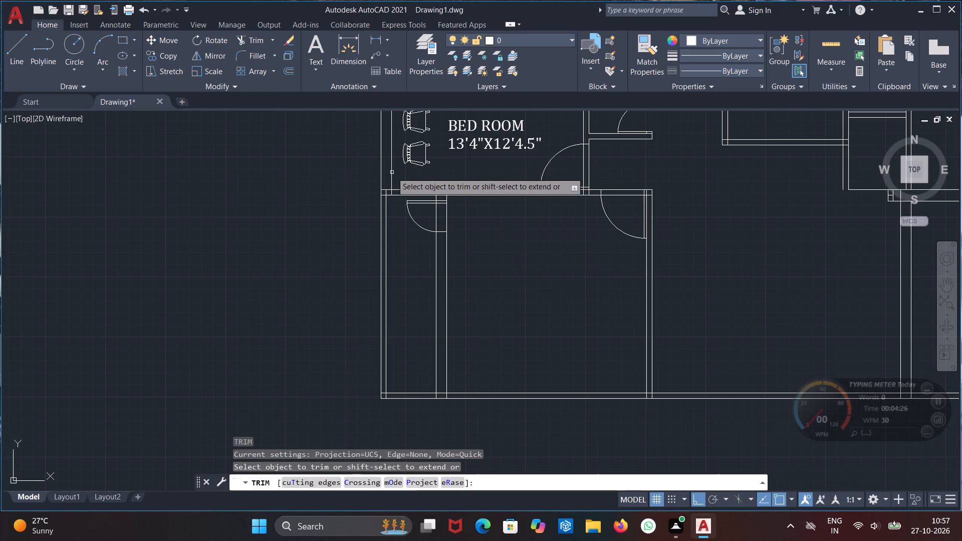
scroll(388, 190, up, 2)
click(383, 193)
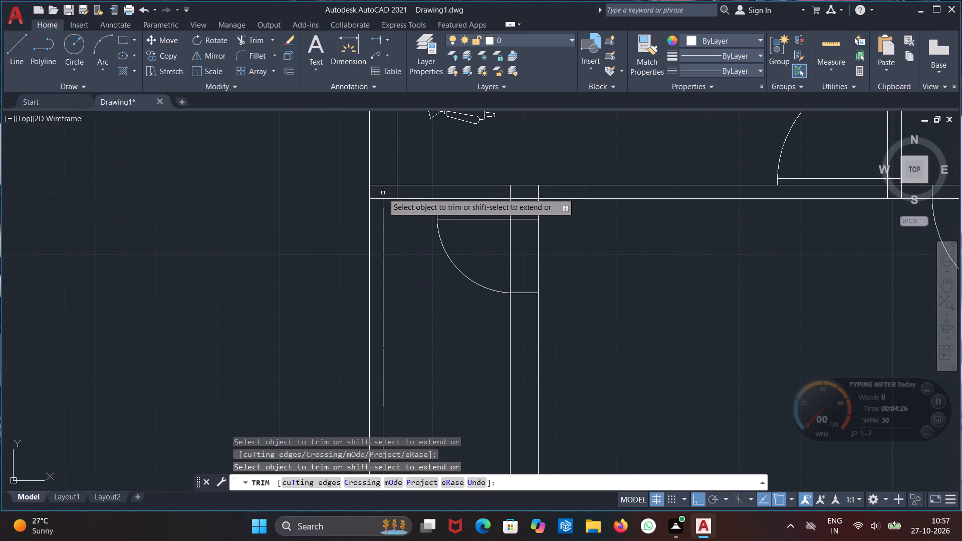
click(379, 200)
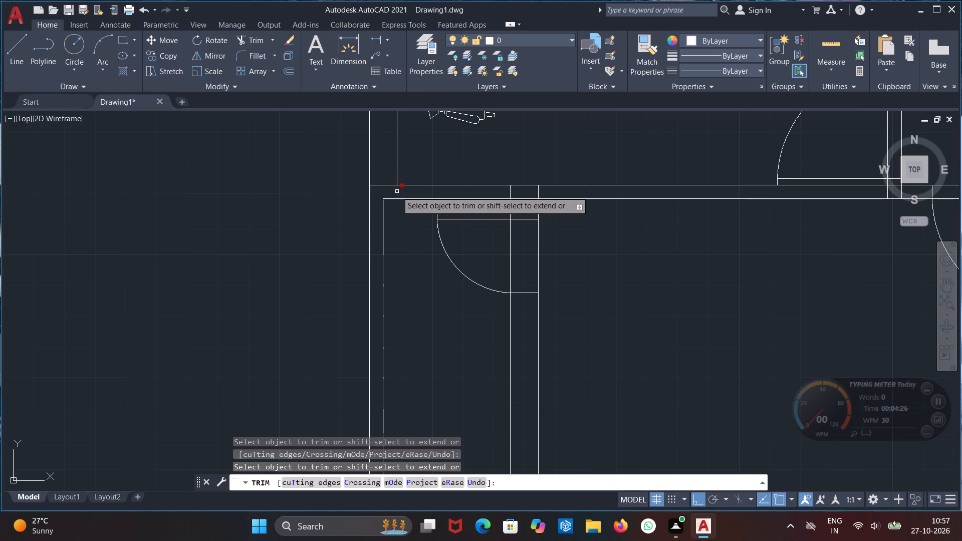
click(397, 191)
click(388, 184)
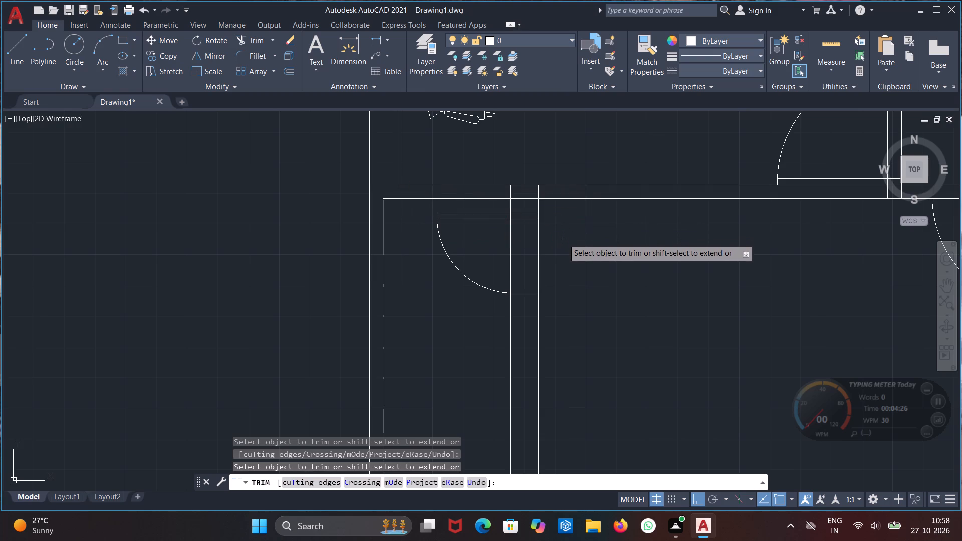
Trim the partition lines across the 2' door opening and the overlapping lines where the partition meets the north wall.
drag(560, 240, 556, 241)
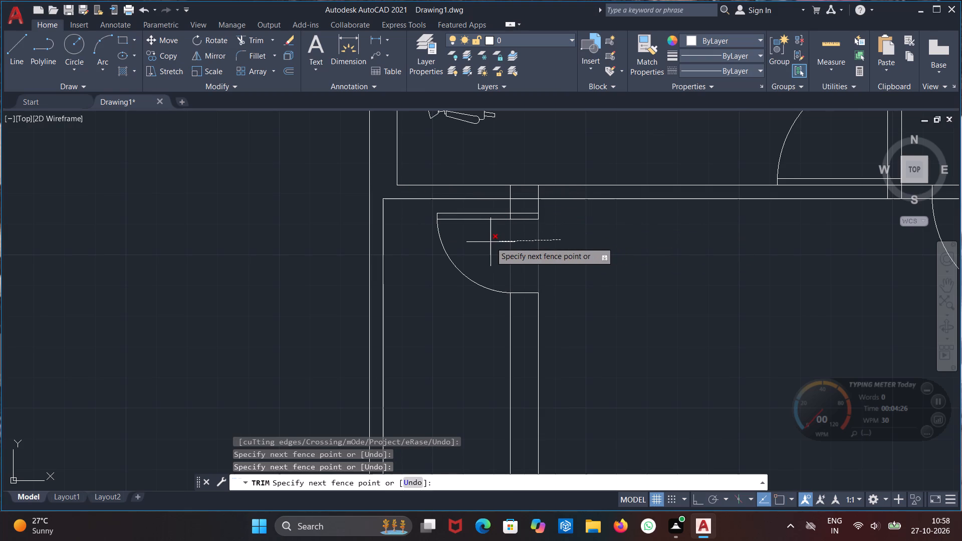
click(491, 242)
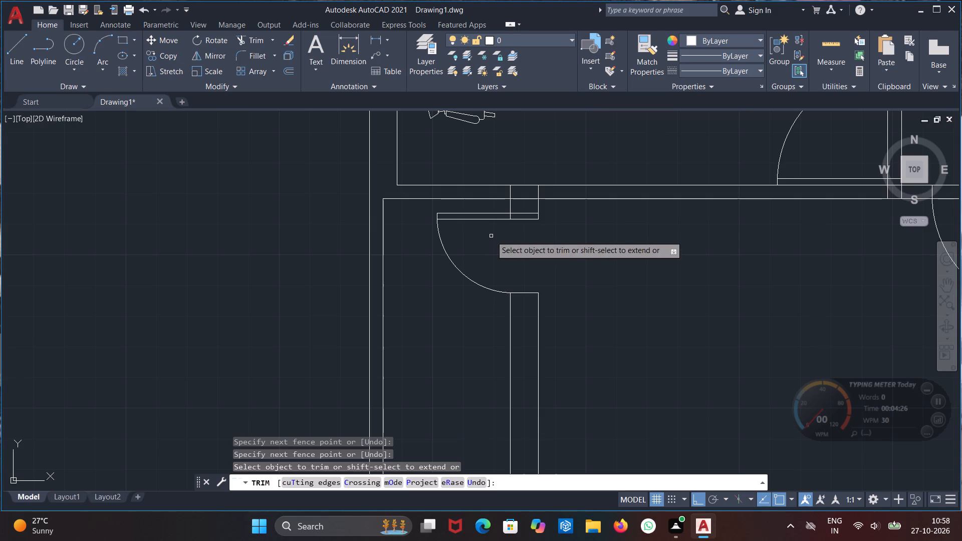
click(520, 199)
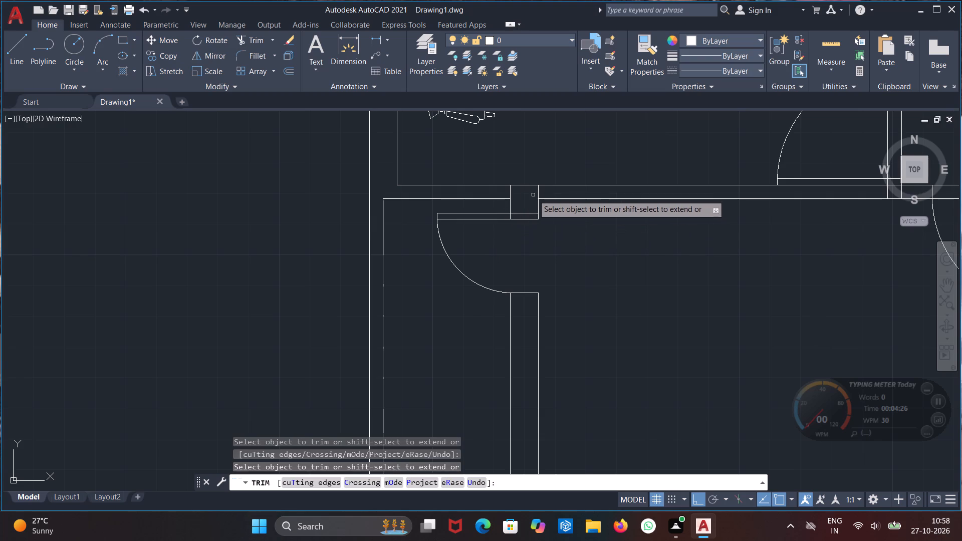
click(538, 193)
Trim the wall lines across the bedroom door opening and across the south room's northeast door opening.
scroll(608, 242, down, 3)
middle_drag(623, 266, 596, 267)
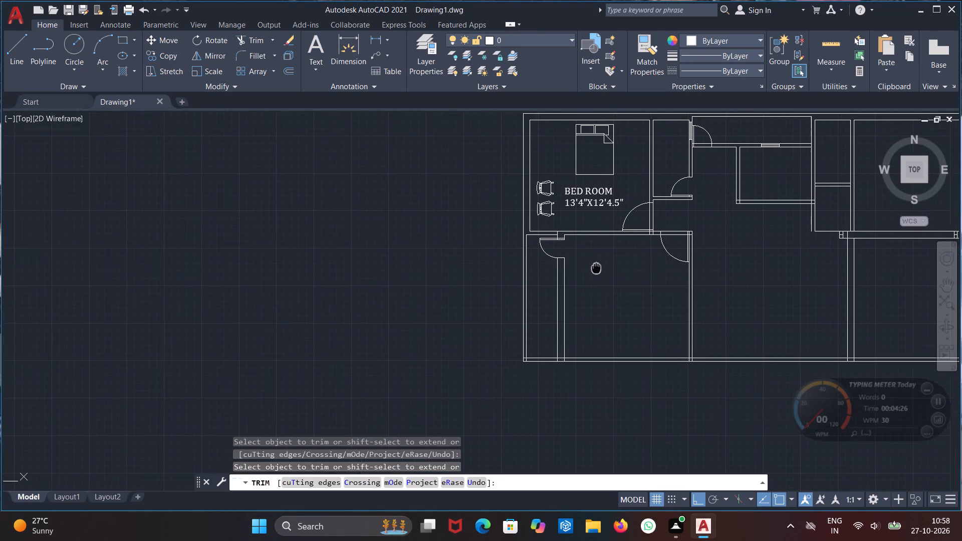
middle_drag(596, 267, 443, 279)
scroll(510, 225, up, 3)
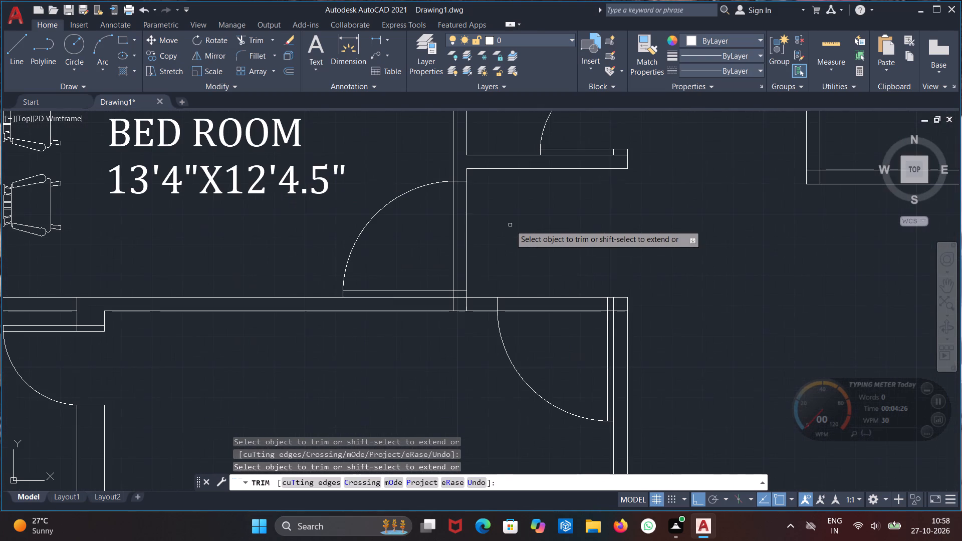
drag(485, 229, 475, 230)
click(413, 232)
drag(556, 285, 555, 293)
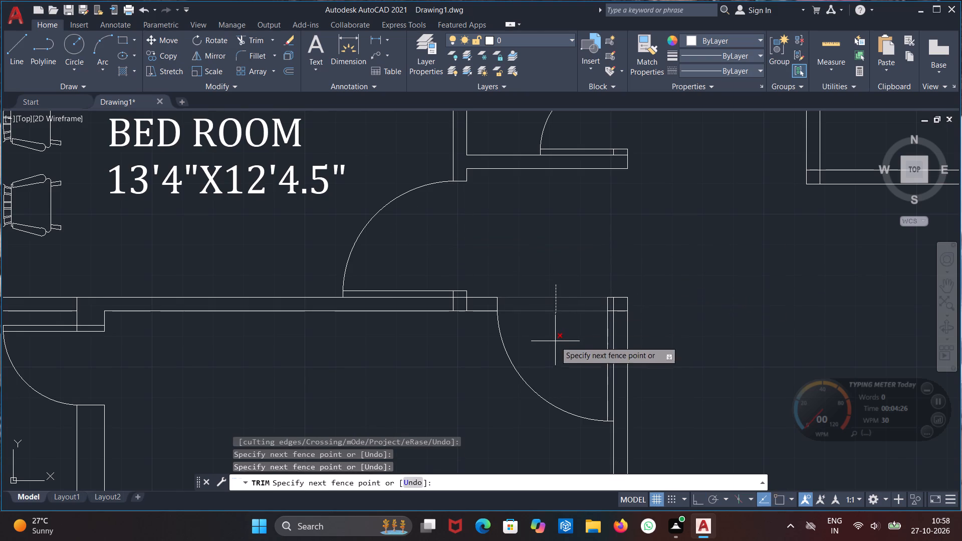
click(553, 345)
Trim the bedroom's east wall lines where they cross the north wall of the south room beneath the bedroom door.
scroll(456, 306, up, 2)
click(404, 297)
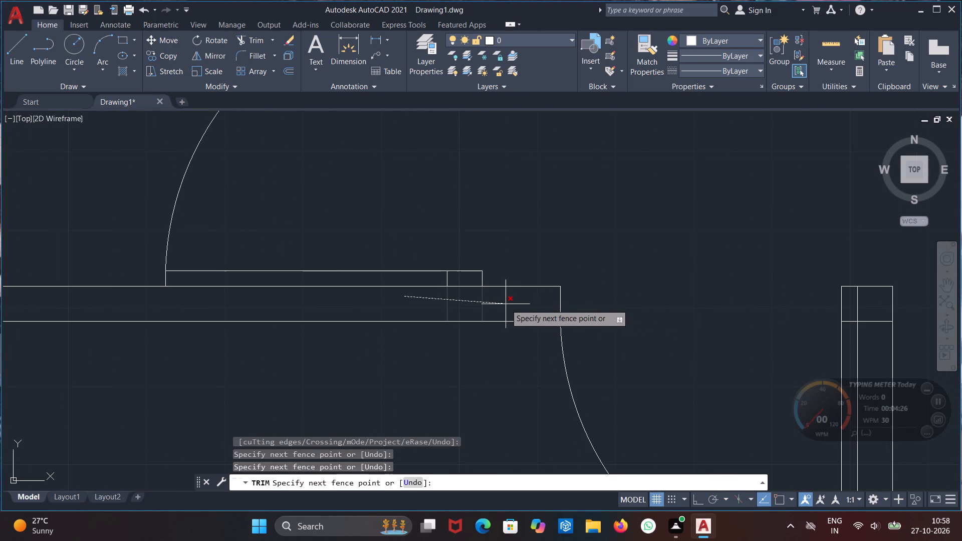
click(506, 304)
scroll(588, 299, down, 2)
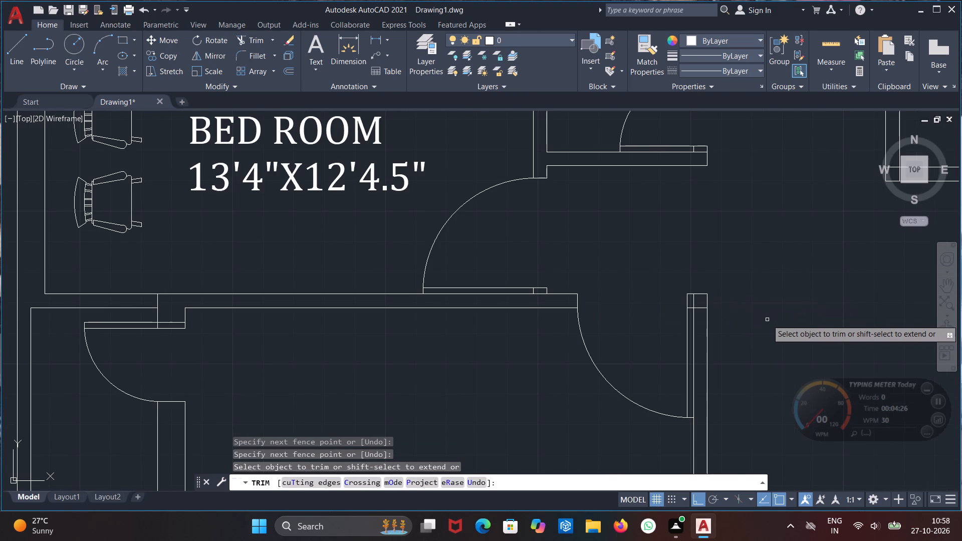
Trim the leftover wall lines at the top of the south room's northeast door and the jamb line inside the bedroom door leaf.
middle_drag(749, 321, 544, 305)
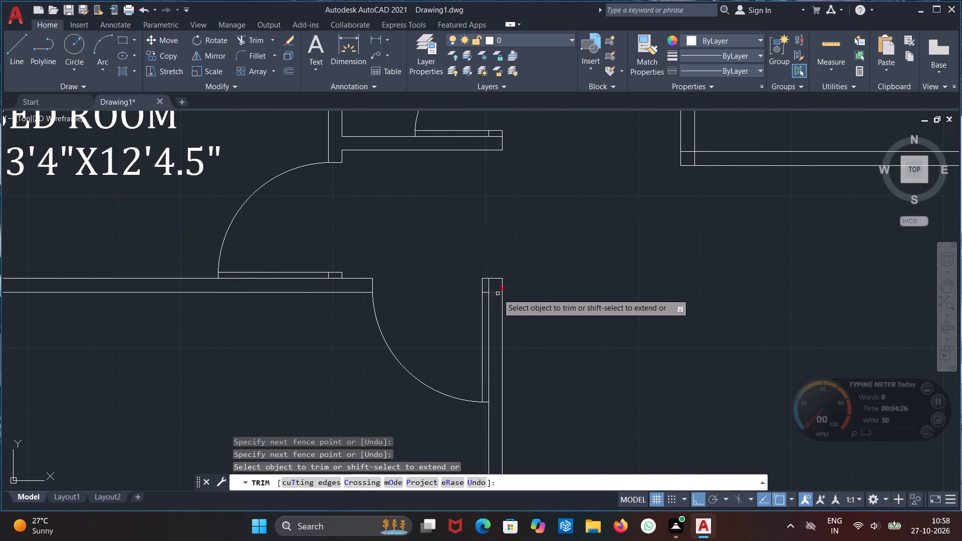
click(493, 294)
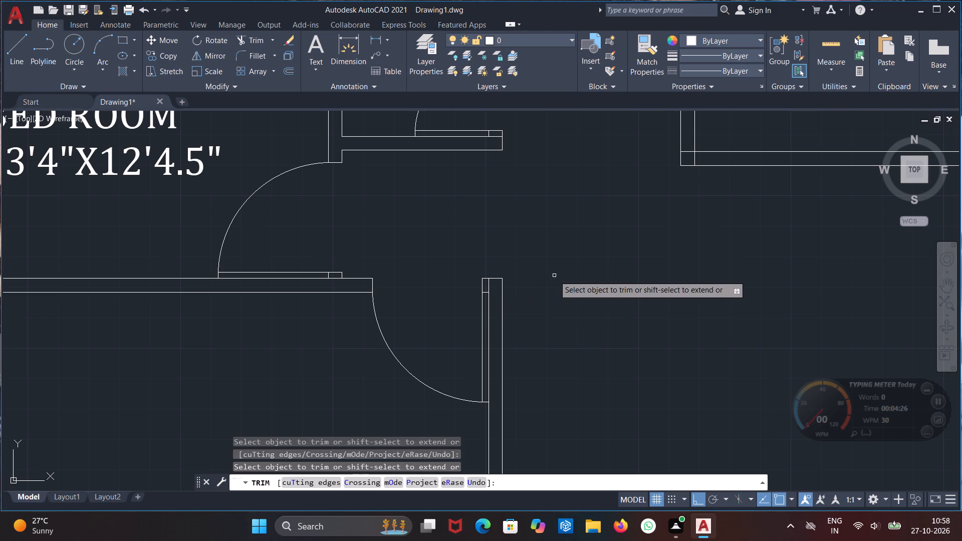
scroll(332, 275, up, 2)
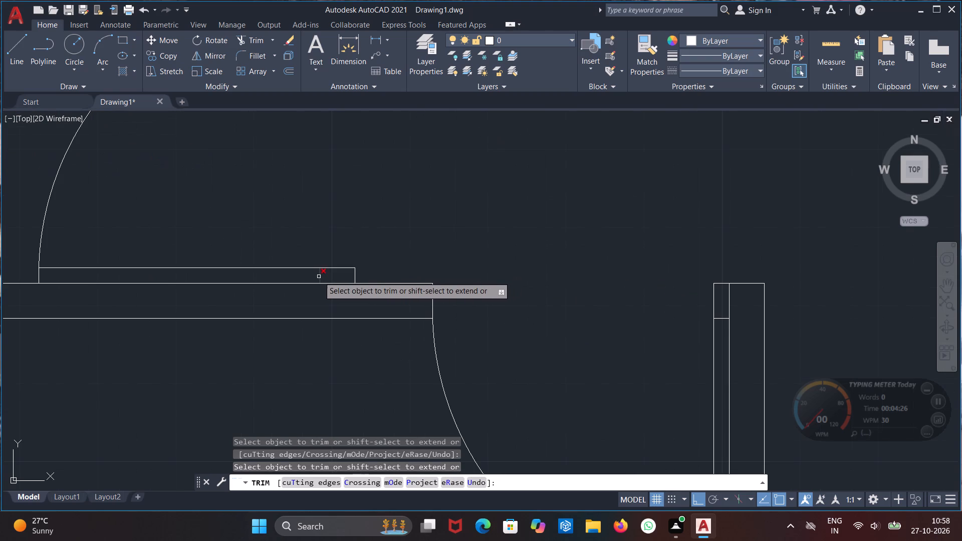
click(319, 277)
scroll(474, 279, down, 2)
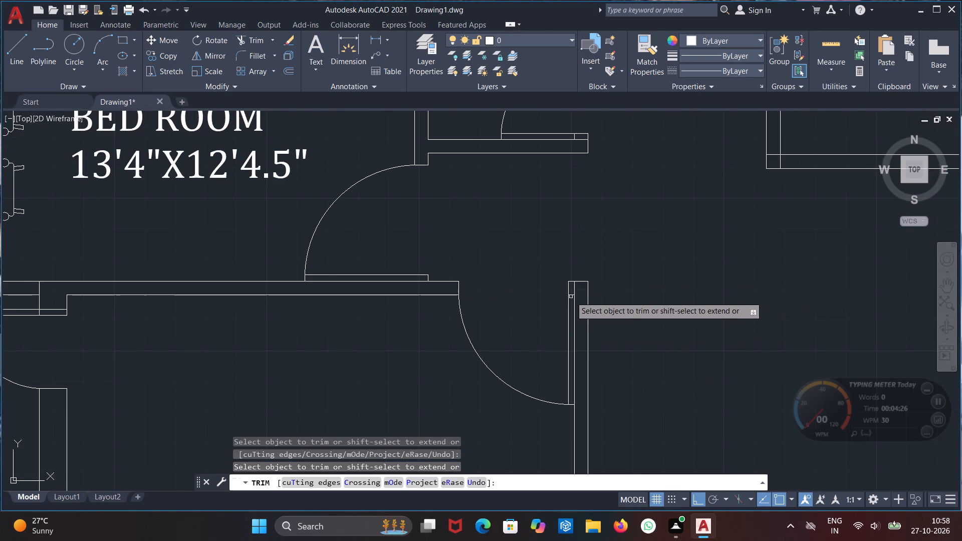
click(571, 296)
scroll(644, 288, down, 1)
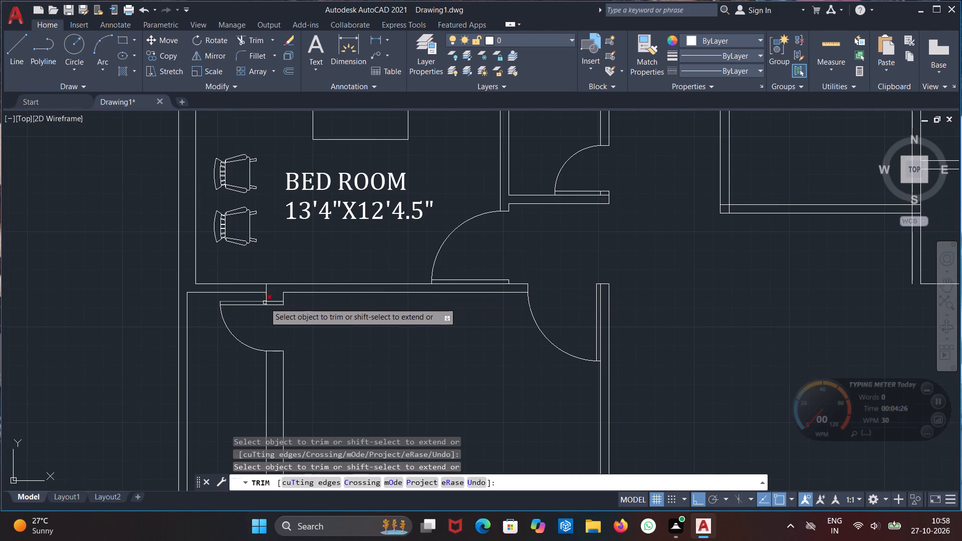
Trim the wall lines crossing the leaves of the 2' partition door and the door to the narrow room east of the bedroom.
scroll(269, 303, up, 1)
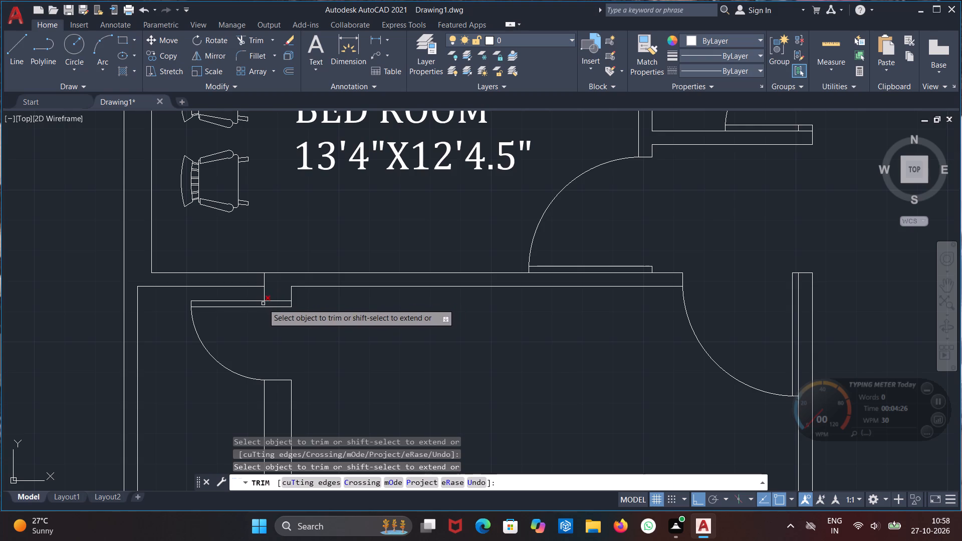
click(264, 304)
scroll(370, 303, down, 2)
middle_drag(391, 311, 370, 318)
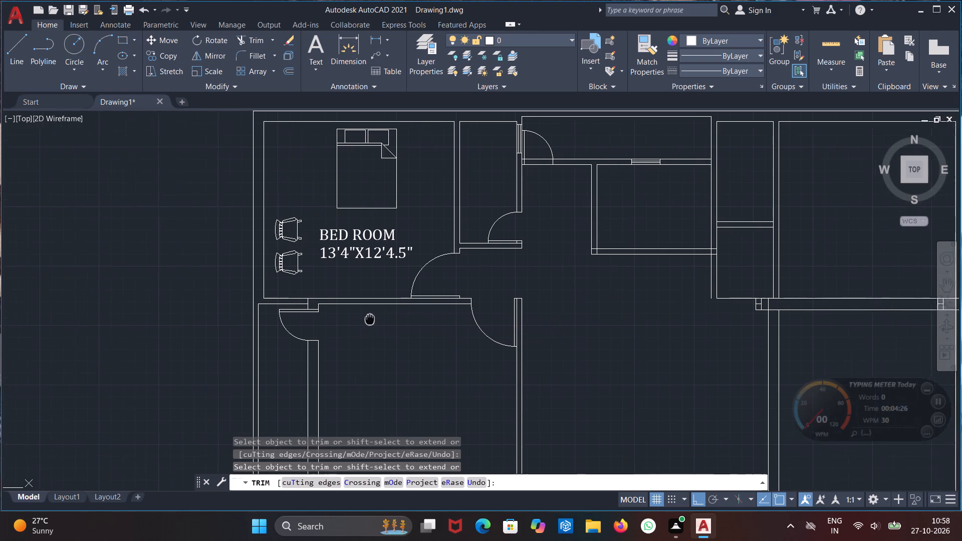
middle_drag(370, 318, 328, 320)
middle_drag(472, 296, 400, 302)
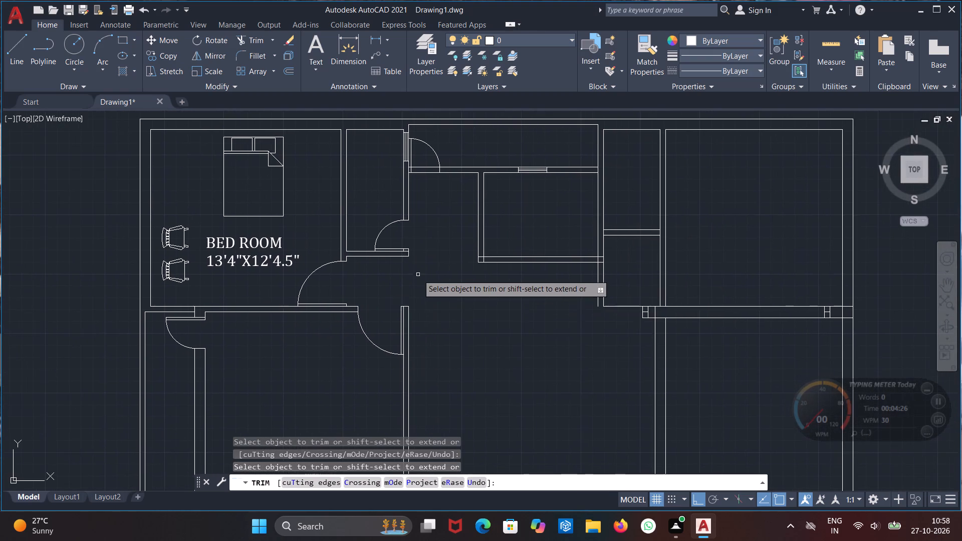
scroll(407, 255, up, 5)
click(394, 238)
scroll(569, 241, down, 2)
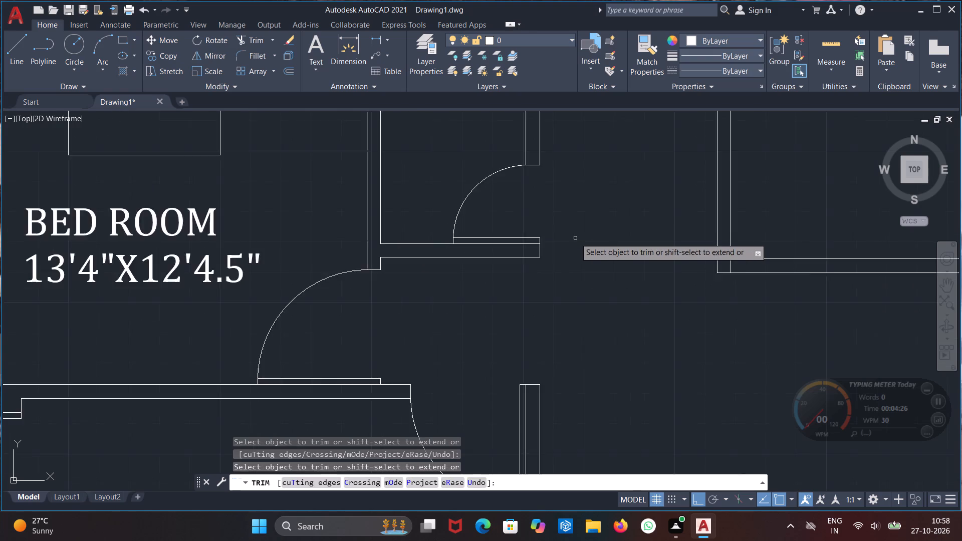
Trim the wall stub behind the door leaf and the wall lines across that door opening, west of the horizontal wall's window.
scroll(575, 238, down, 3)
middle_drag(579, 238, 400, 272)
scroll(387, 188, up, 3)
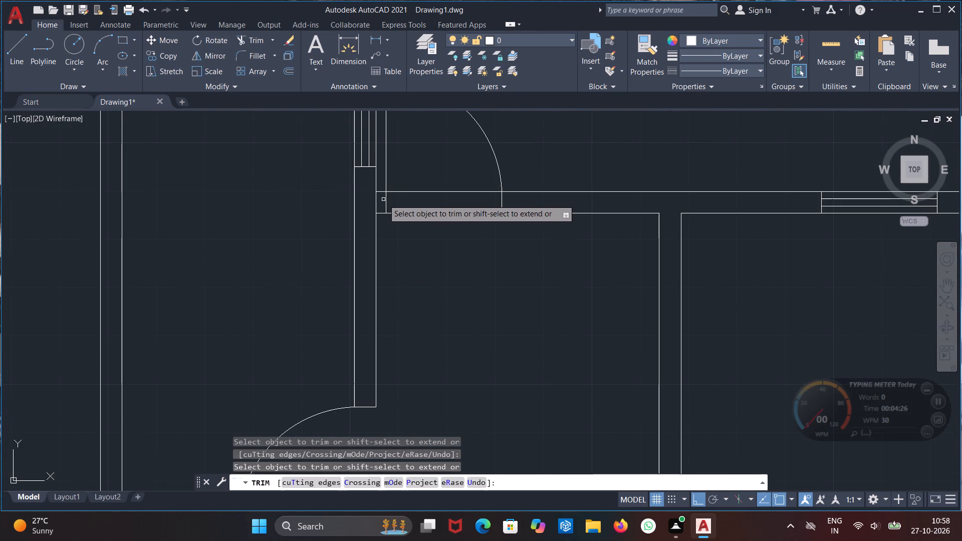
click(380, 192)
scroll(460, 226, down, 1)
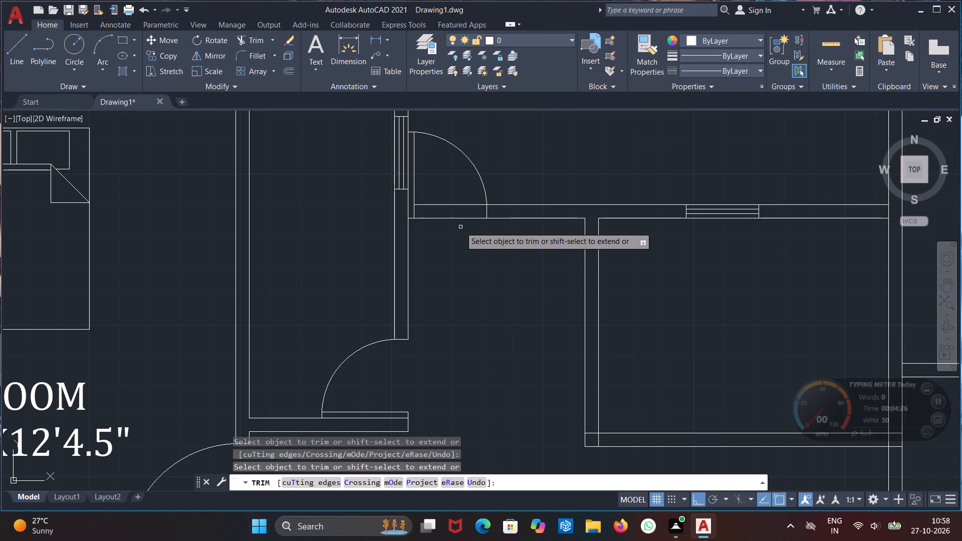
middle_drag(452, 244, 388, 277)
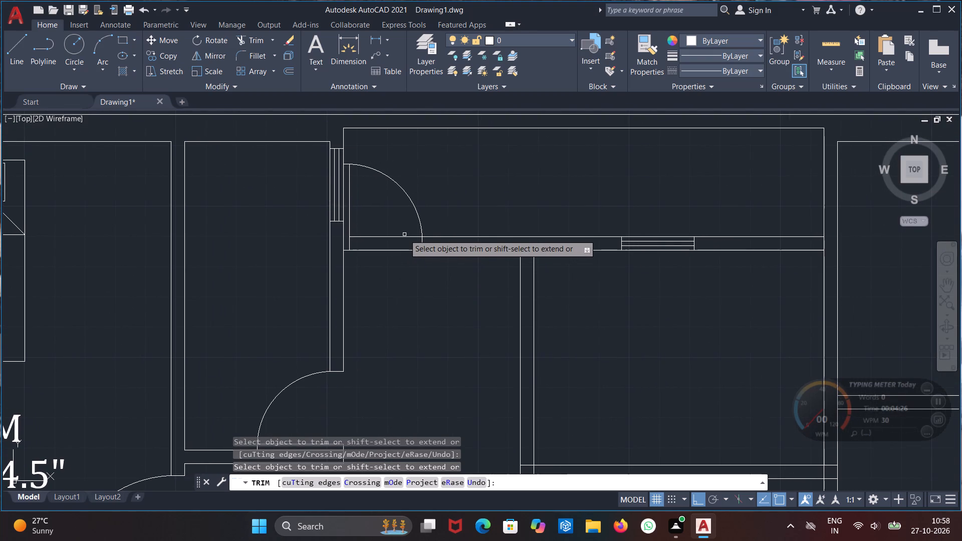
drag(396, 223, 395, 231)
click(393, 271)
scroll(476, 274, down, 1)
Trim away the inner line of the south wall of the small room below the window, including its stubs at both corners.
middle_drag(476, 275, 310, 185)
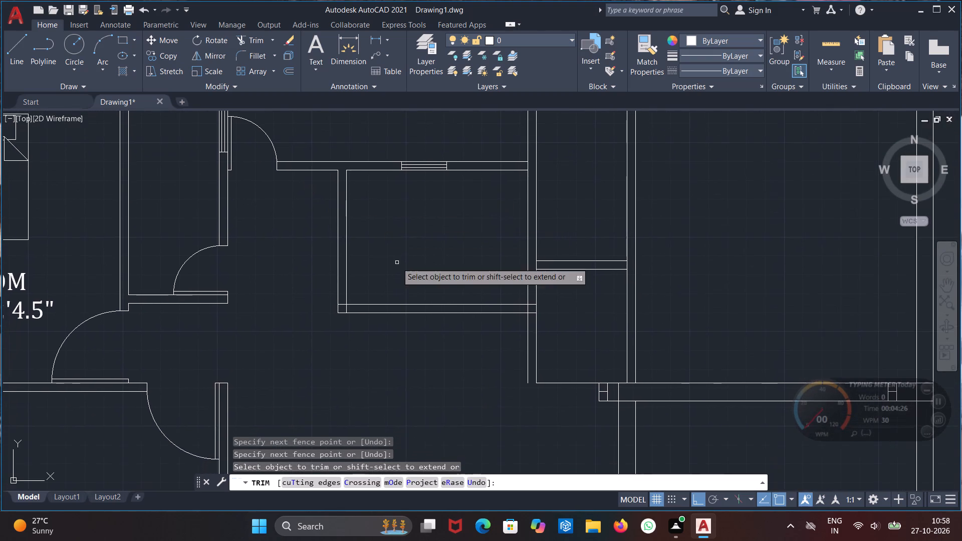
scroll(389, 289, up, 2)
click(265, 328)
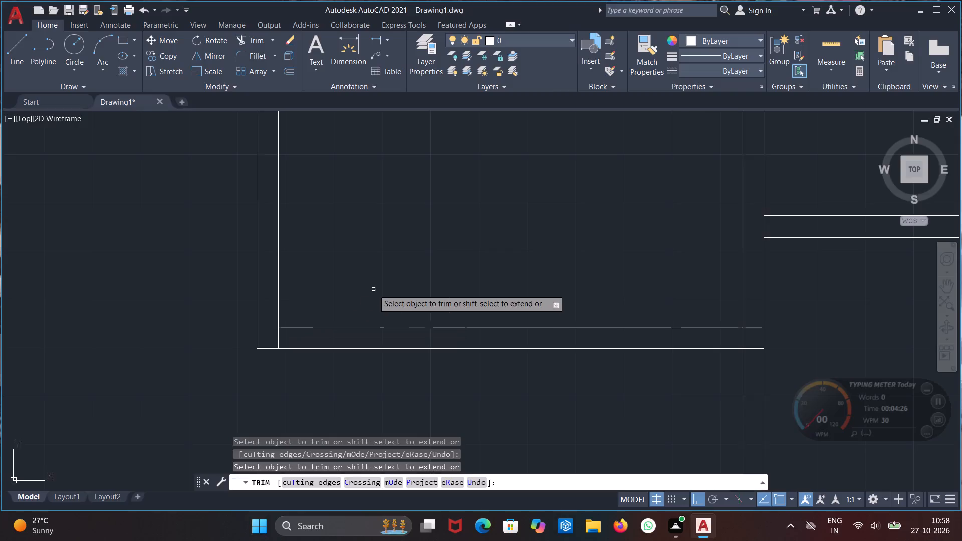
scroll(378, 288, down, 1)
click(389, 312)
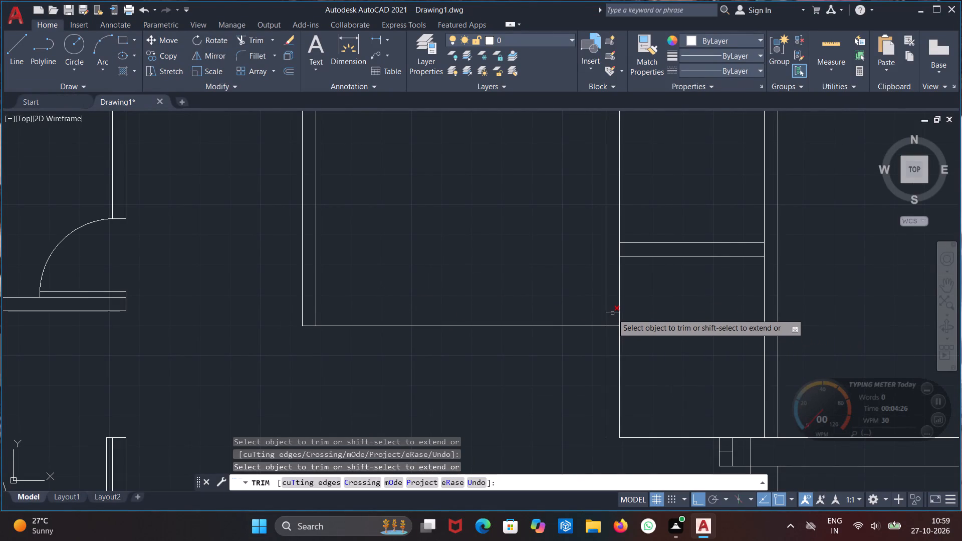
click(612, 314)
scroll(645, 317, down, 2)
middle_drag(649, 328, 581, 294)
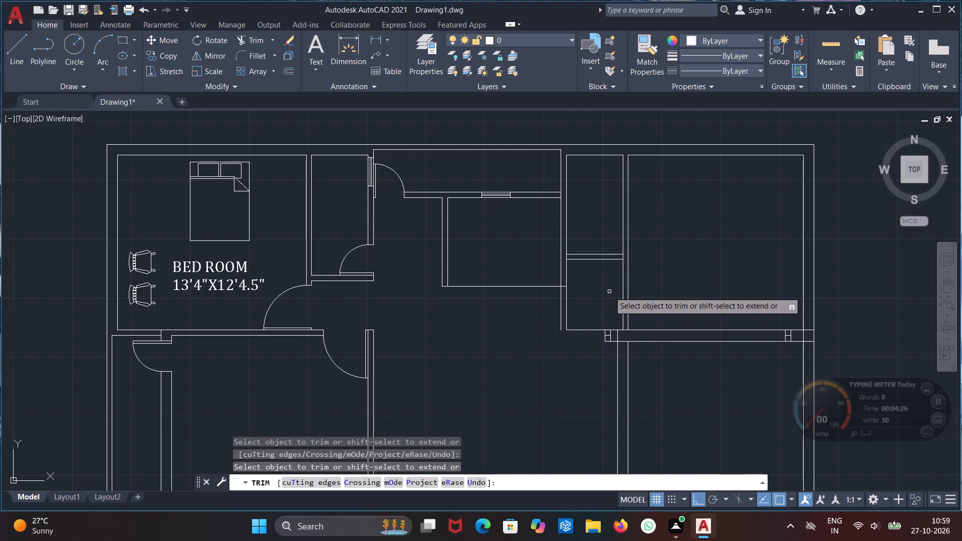
middle_drag(568, 290, 506, 291)
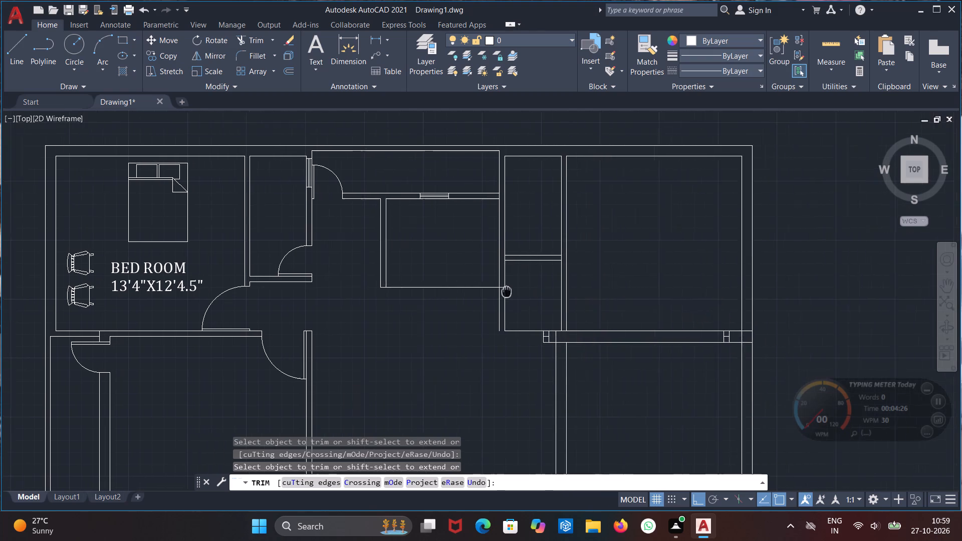
middle_drag(506, 291, 485, 292)
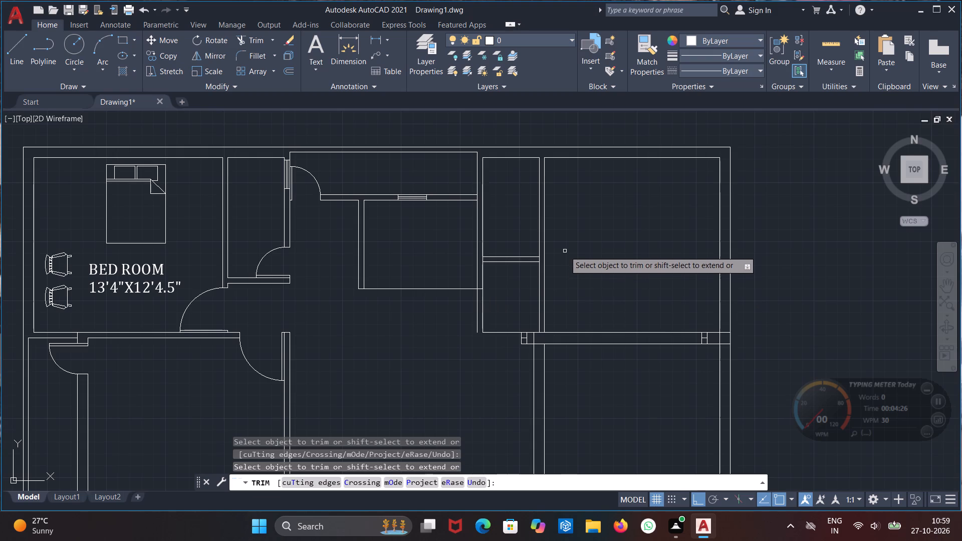
key(Escape)
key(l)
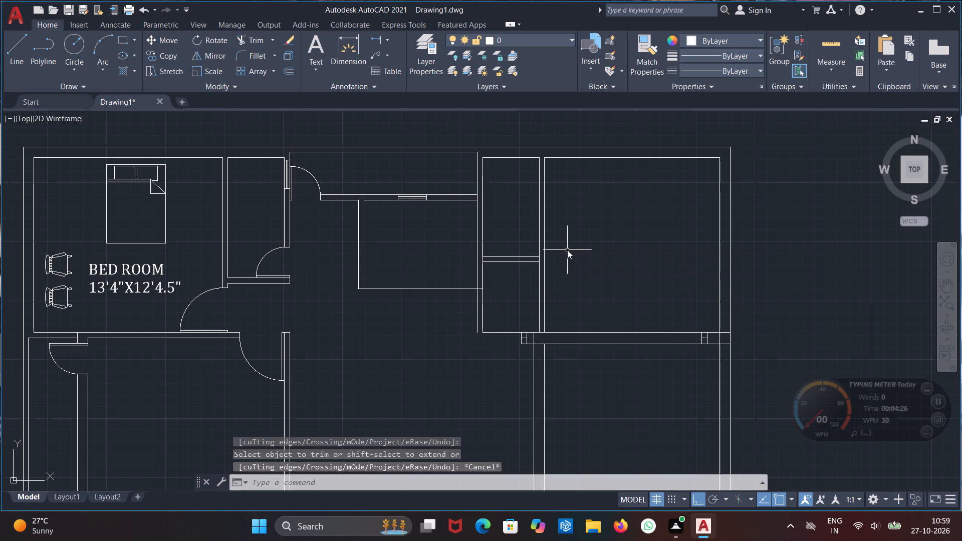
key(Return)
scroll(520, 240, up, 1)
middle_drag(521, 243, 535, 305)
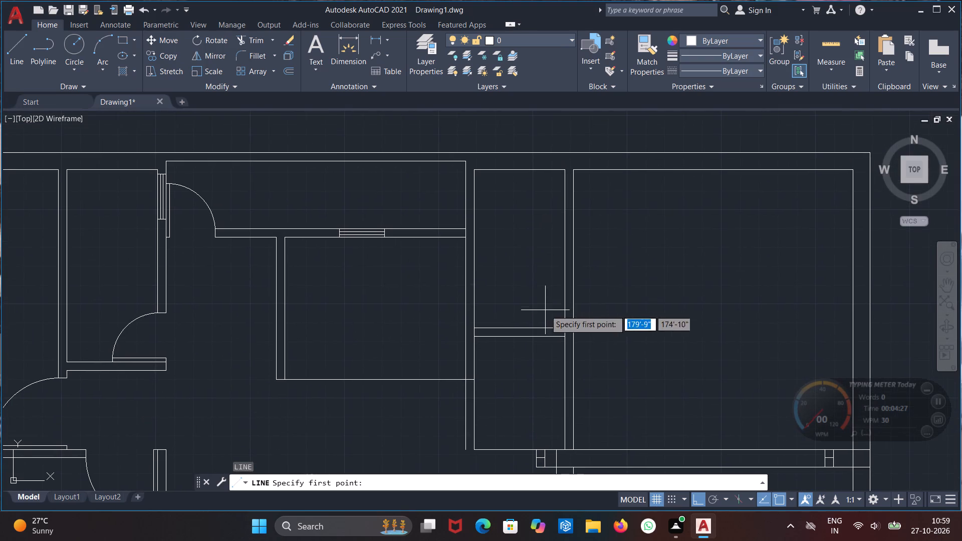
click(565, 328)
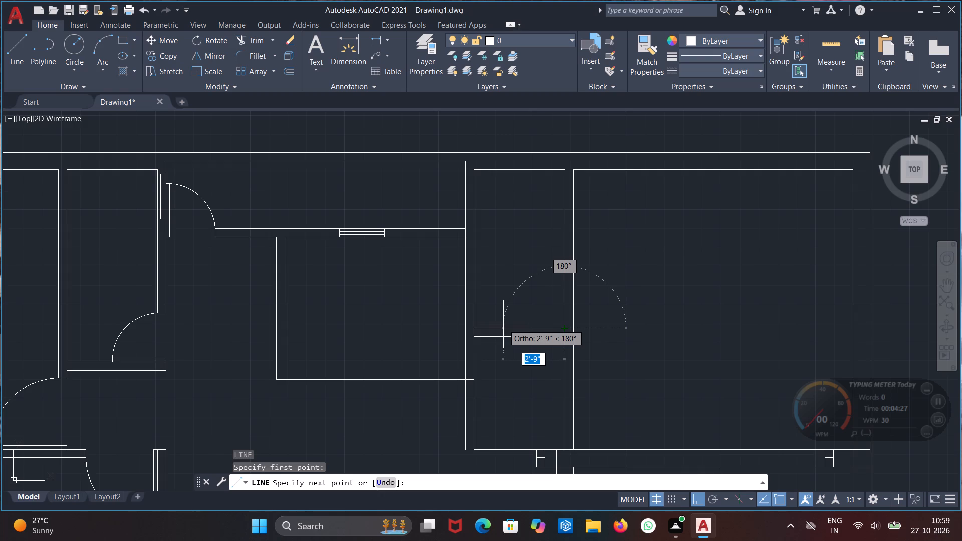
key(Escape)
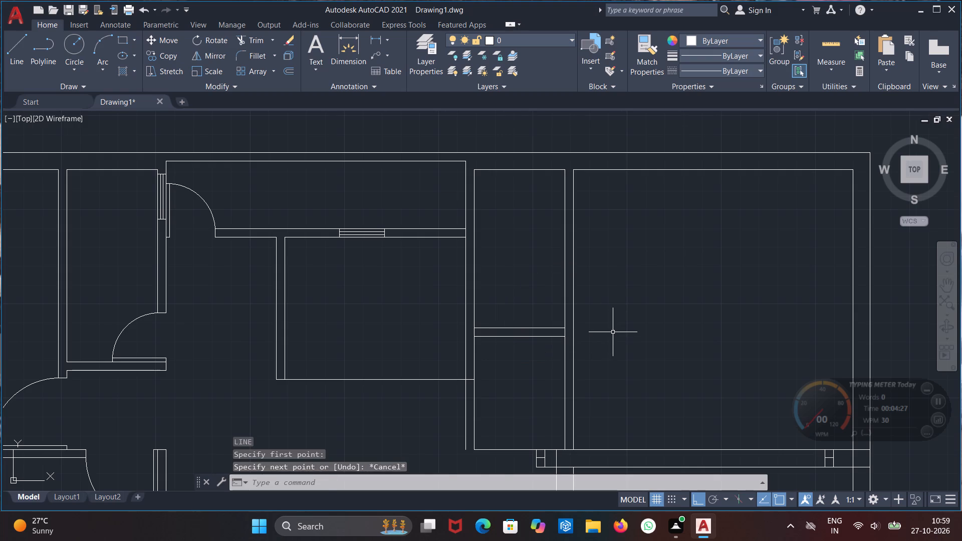
Extend both lines of the narrow east-side room's horizontal partition eastward to the inner face of the east exterior wall.
scroll(613, 332, down, 1)
middle_drag(611, 353, 579, 337)
text(EX)
key(Return)
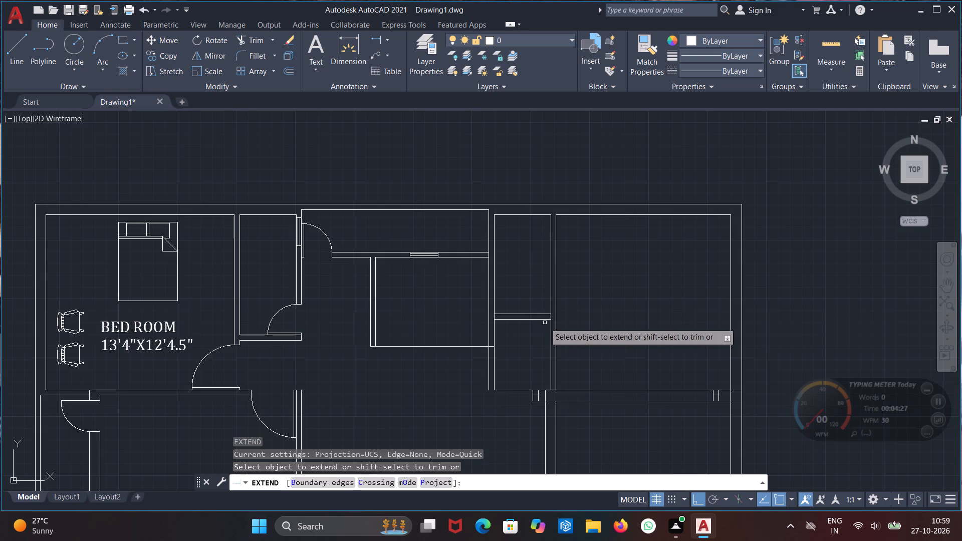
click(546, 321)
click(545, 314)
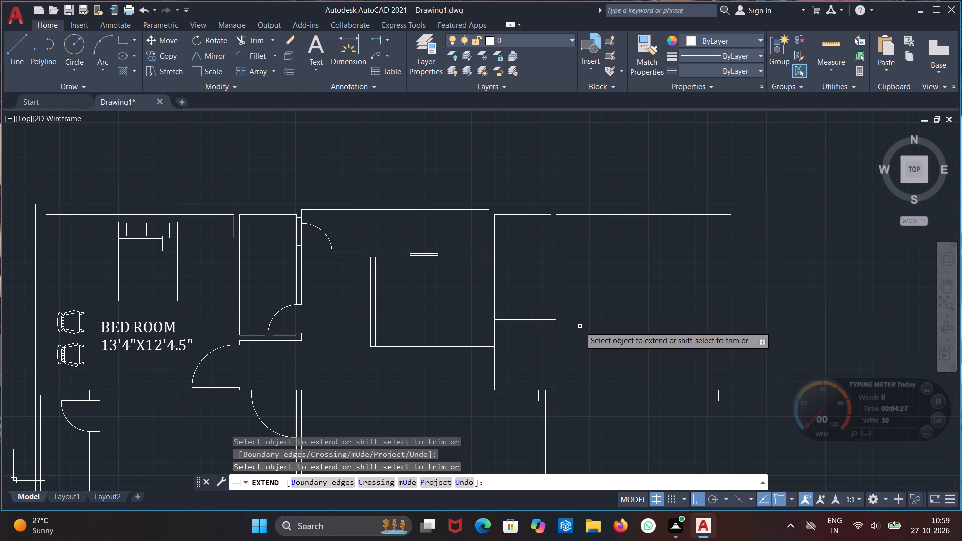
click(553, 321)
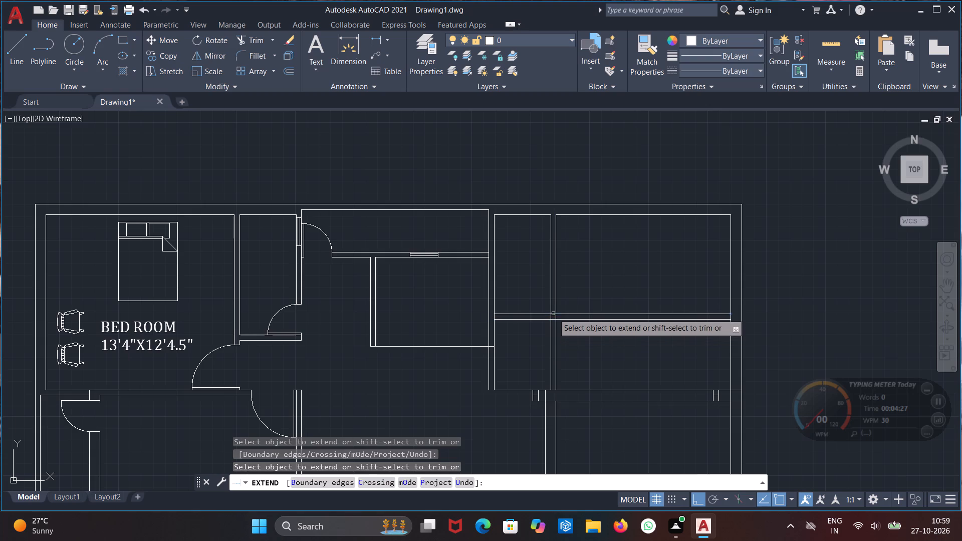
click(553, 314)
middle_drag(600, 344, 603, 233)
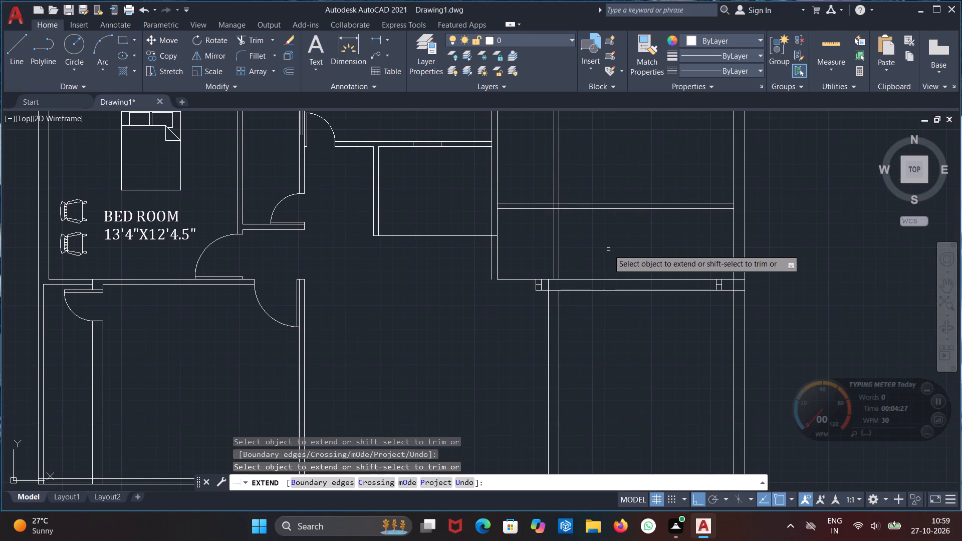
middle_drag(608, 249, 604, 264)
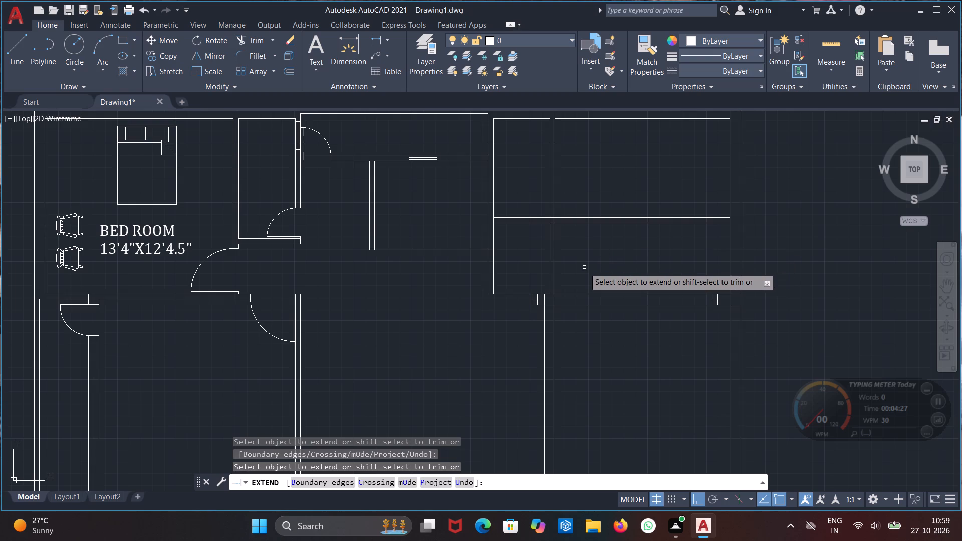
key(Escape)
Offset the east face line of the vertical wall crossing the extended partition by 9" to the east.
text(OF)
key(Return)
key(Return)
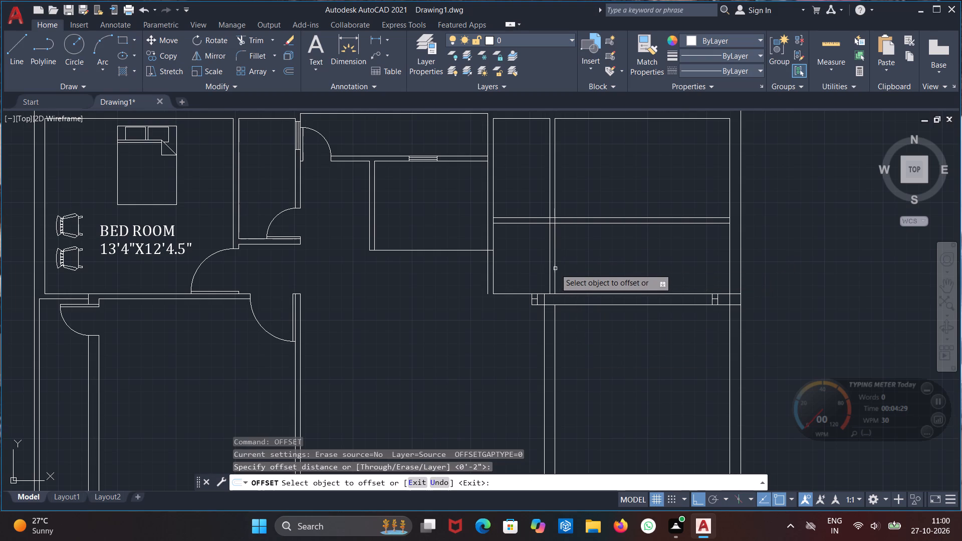
drag(555, 270, 570, 270)
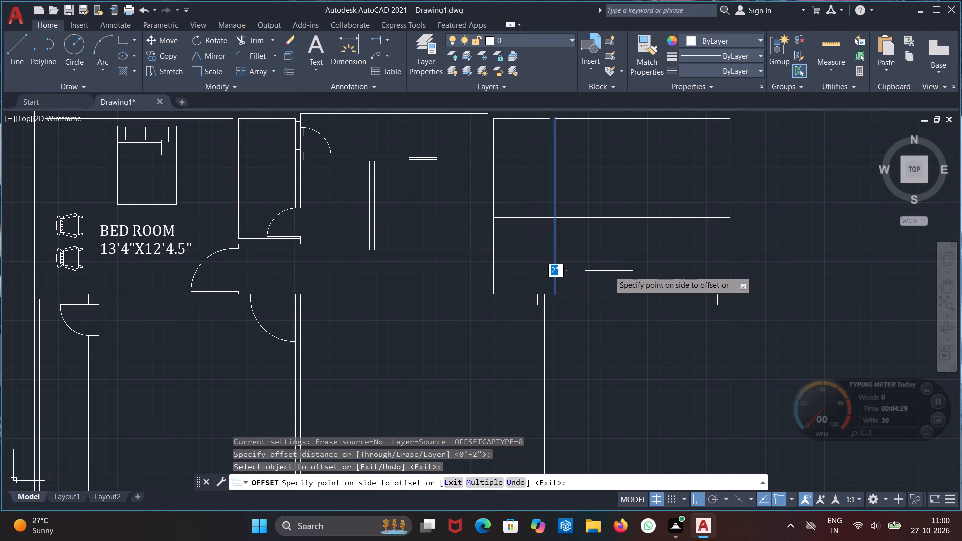
key(9)
key(shift+quotedbl)
key(Return)
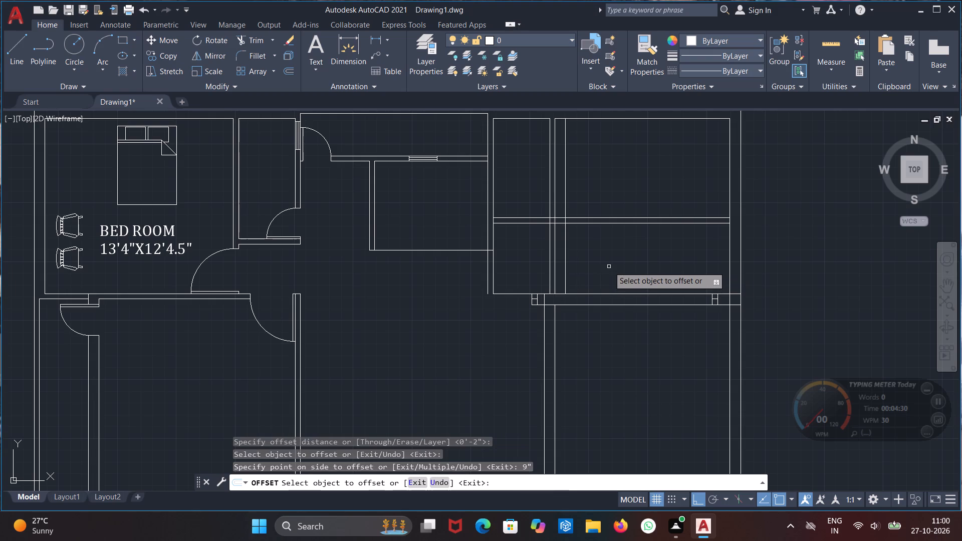
key(Escape)
Trim the vertical wall's old west line below the extended partition and the new offset line above it.
text(TR)
key(Return)
click(549, 254)
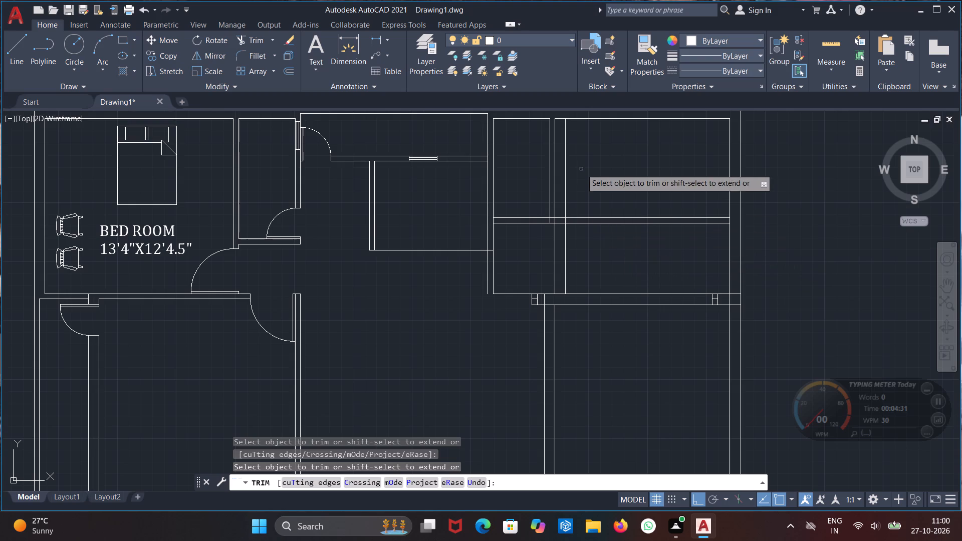
click(566, 168)
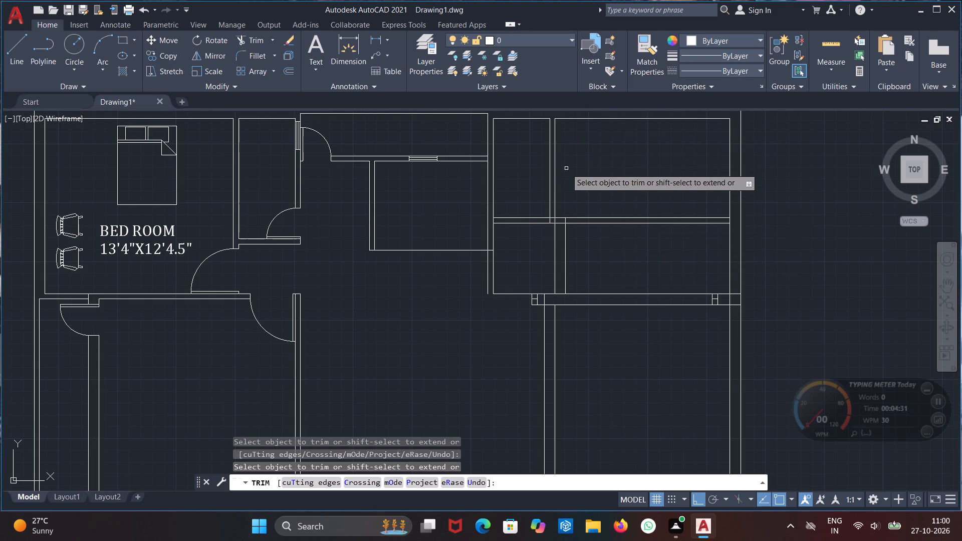
key(Escape)
Draw a door leaf outline on the horizontal partition: 2' west from the upper vertical wall's west line, 2" north, and east past the wall.
key(l)
key(Return)
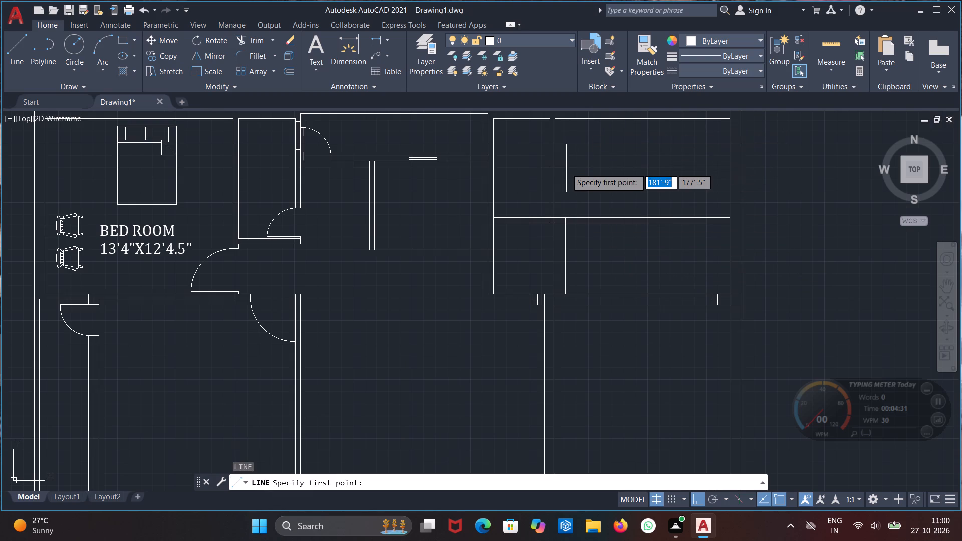
scroll(486, 194, up, 1)
middle_drag(562, 199, 520, 331)
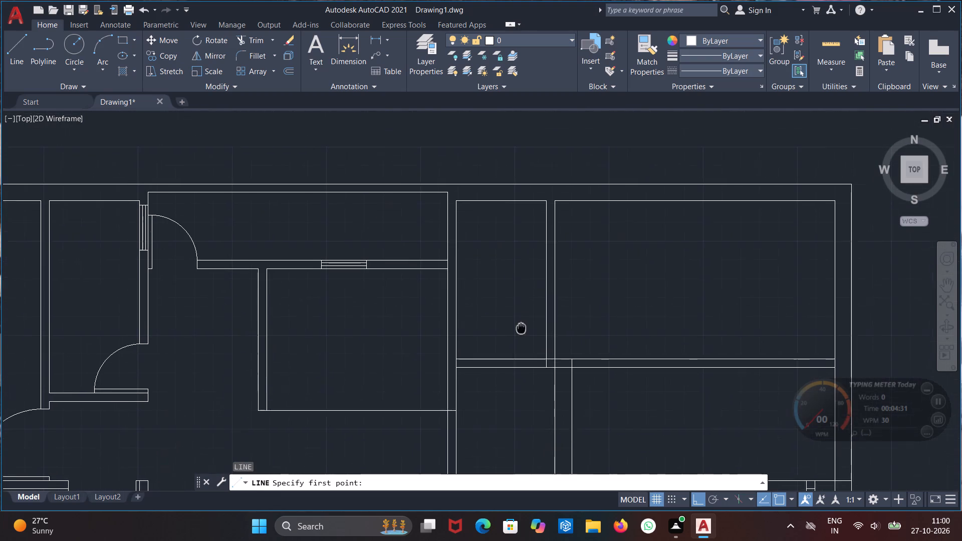
middle_drag(520, 331, 519, 335)
scroll(499, 384, up, 1)
middle_drag(500, 384, 511, 381)
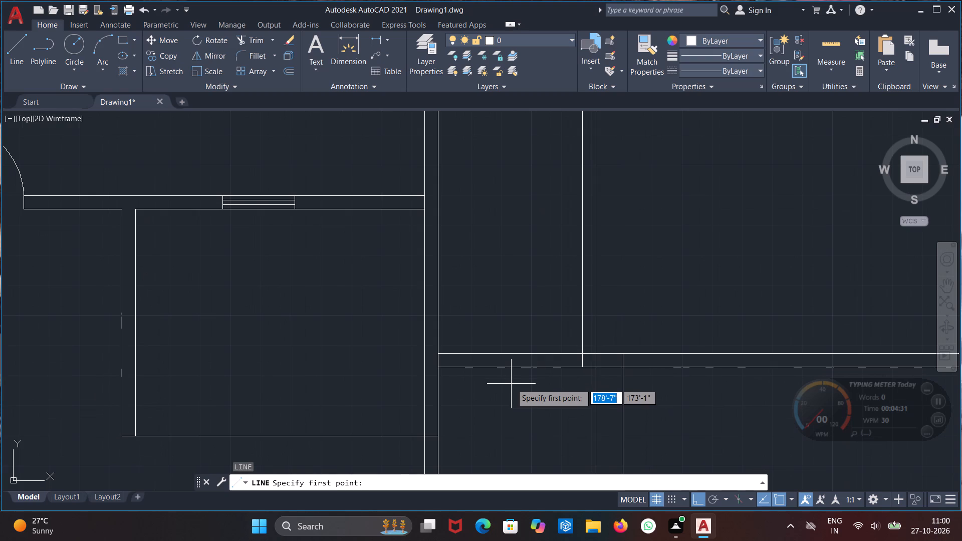
middle_drag(546, 392, 617, 348)
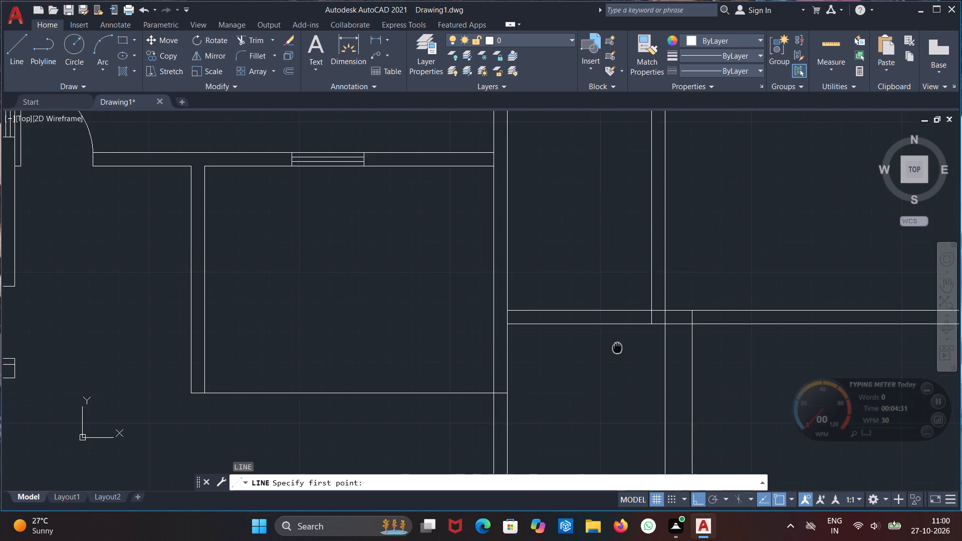
middle_drag(617, 348, 586, 370)
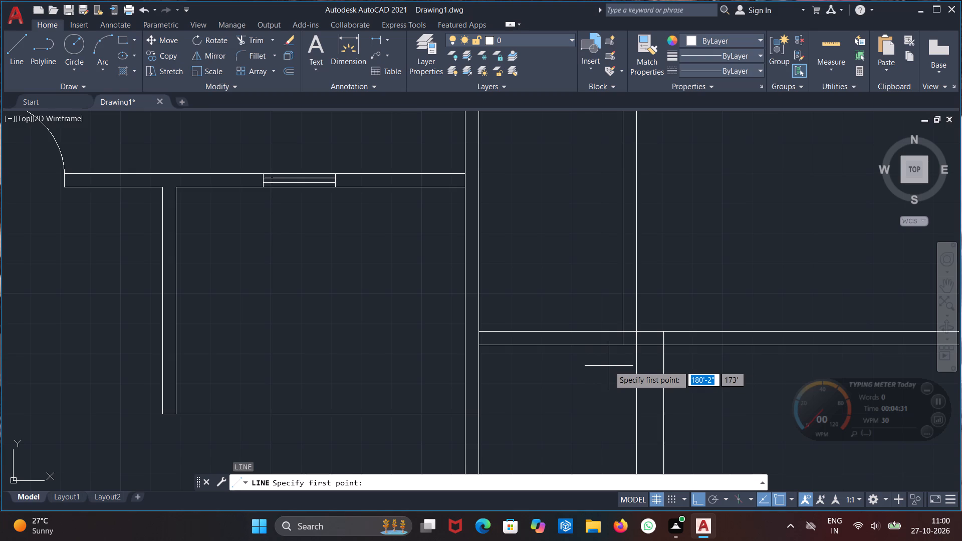
middle_drag(605, 372, 589, 402)
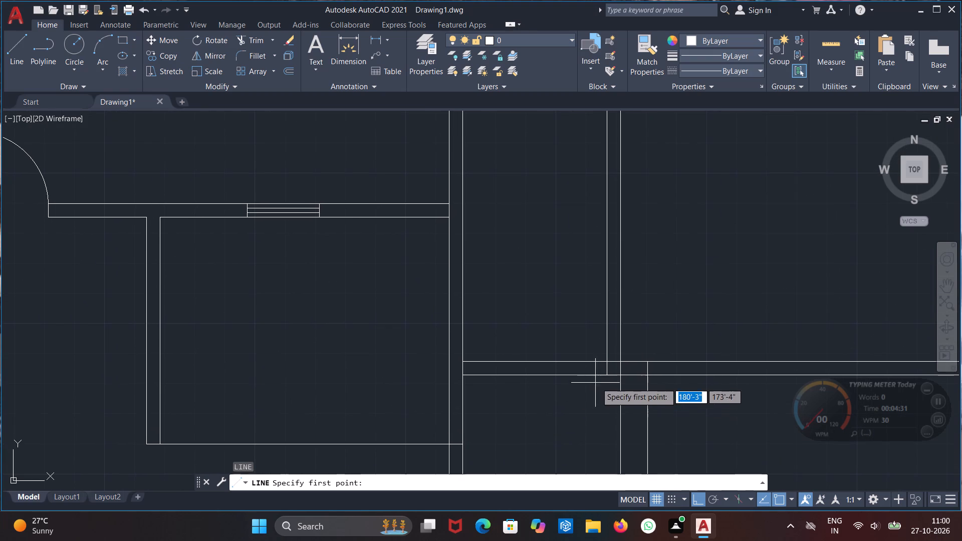
click(602, 365)
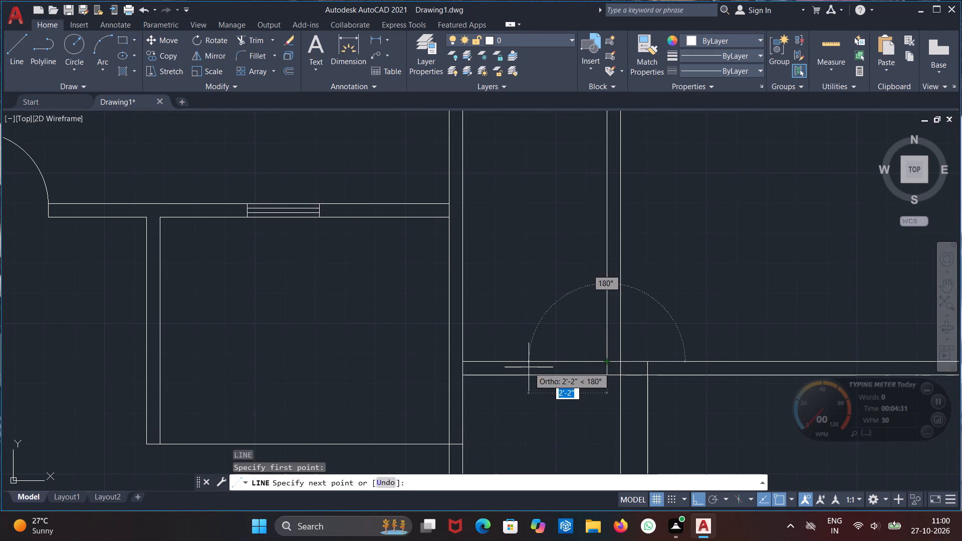
text(2')
key(Return)
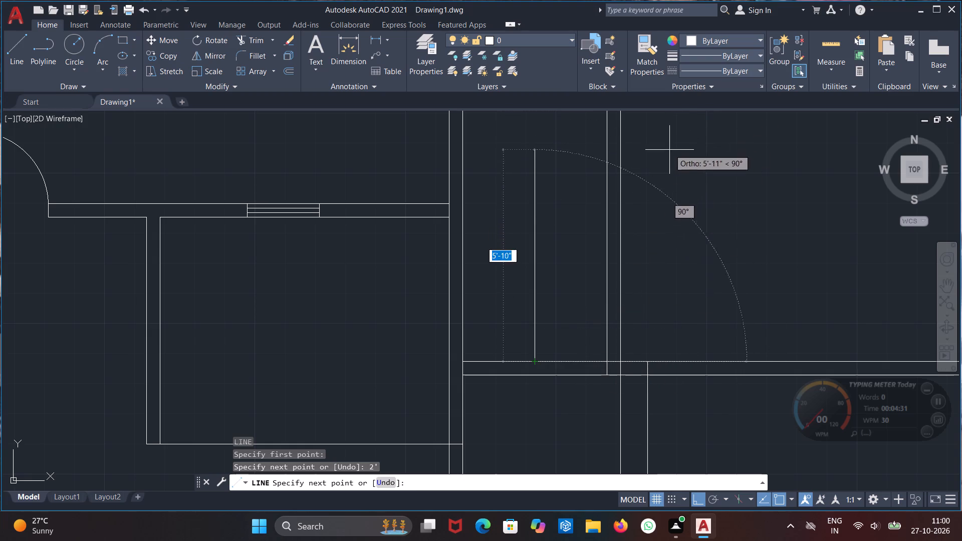
text(2")
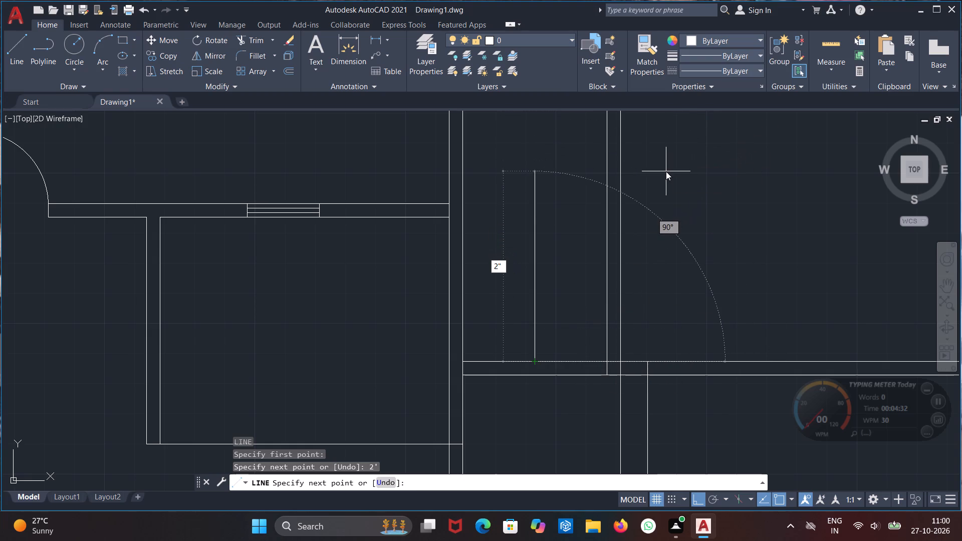
key(Return)
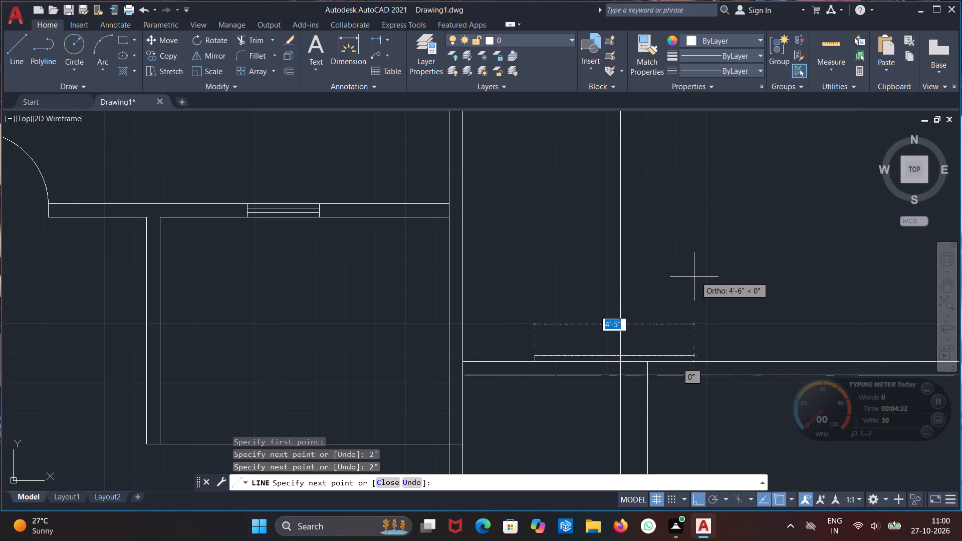
click(685, 277)
key(Escape)
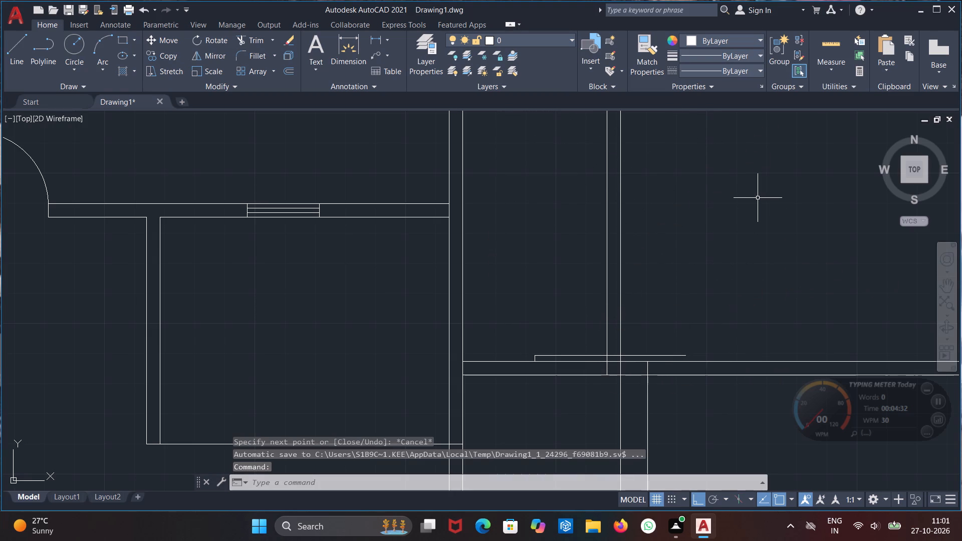
Draw a line 2' north from the door leaf along the vertical wall's east line, and west across the wall as the jamb.
key(l)
key(Return)
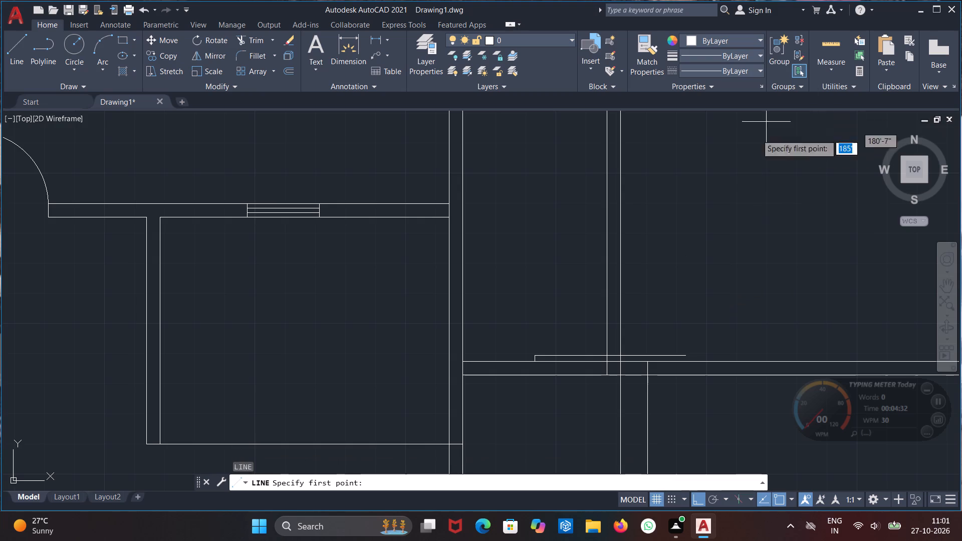
scroll(682, 237, down, 1)
middle_drag(657, 299, 661, 292)
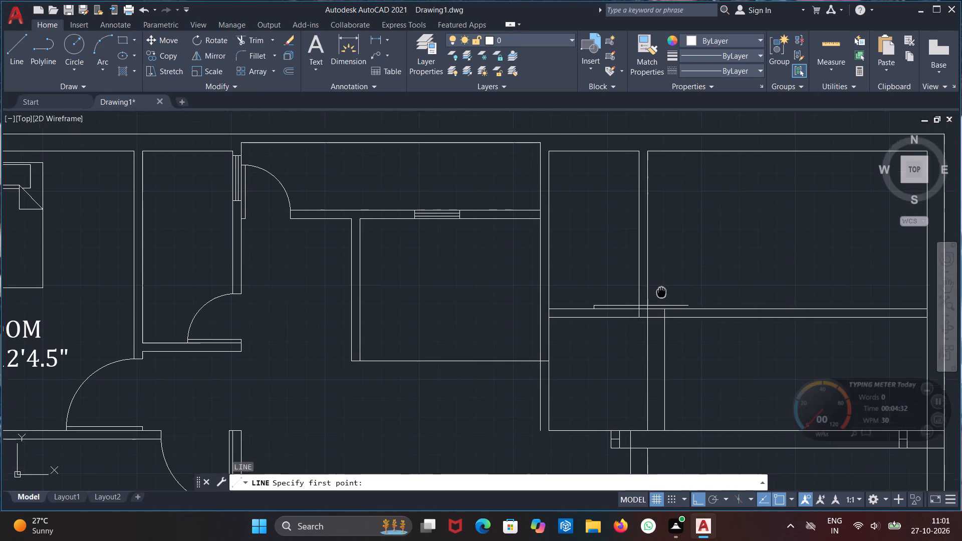
middle_drag(661, 292, 656, 280)
scroll(644, 299, up, 2)
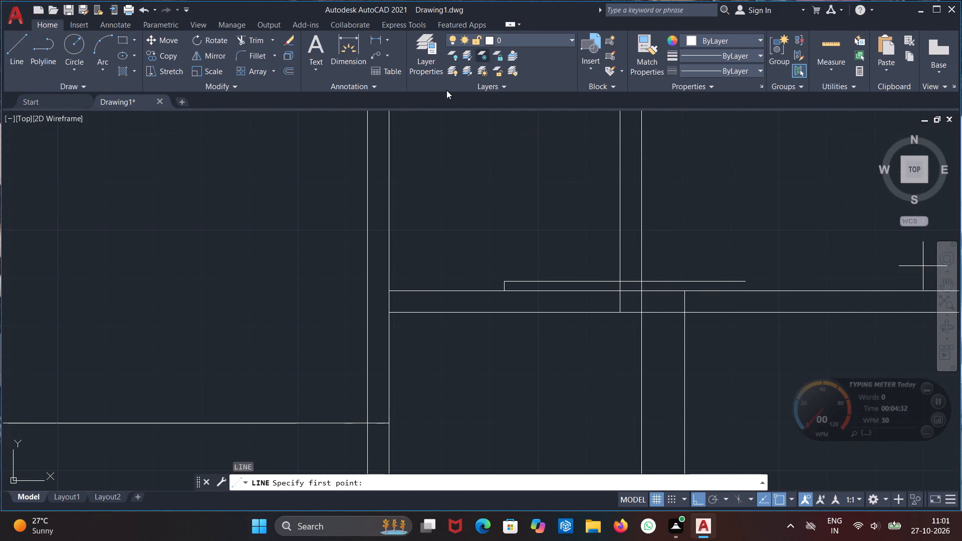
drag(643, 282, 645, 266)
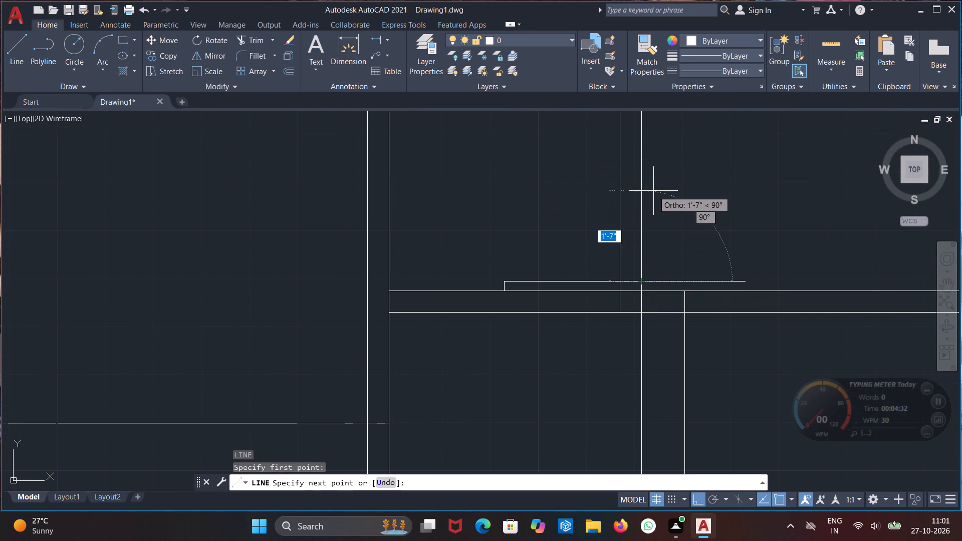
text(2')
key(Return)
click(595, 192)
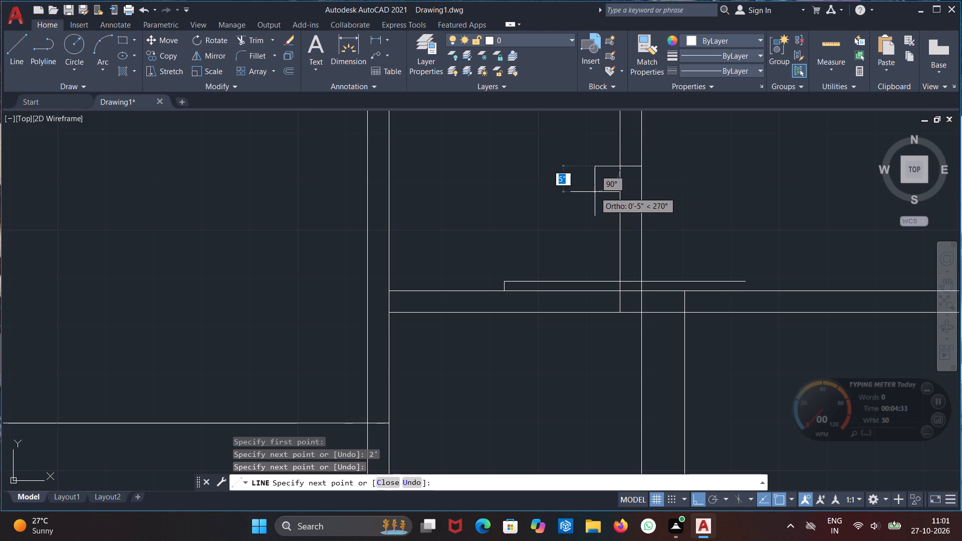
key(Escape)
Trim the jamb line's overhang west of the vertical wall and the door leaf line's overhang east of it.
text(TR)
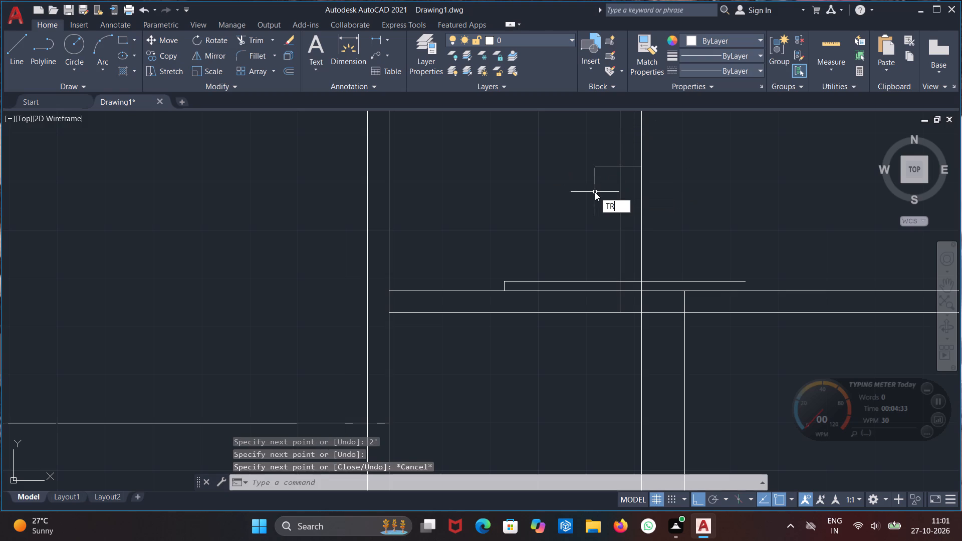
key(Return)
click(604, 166)
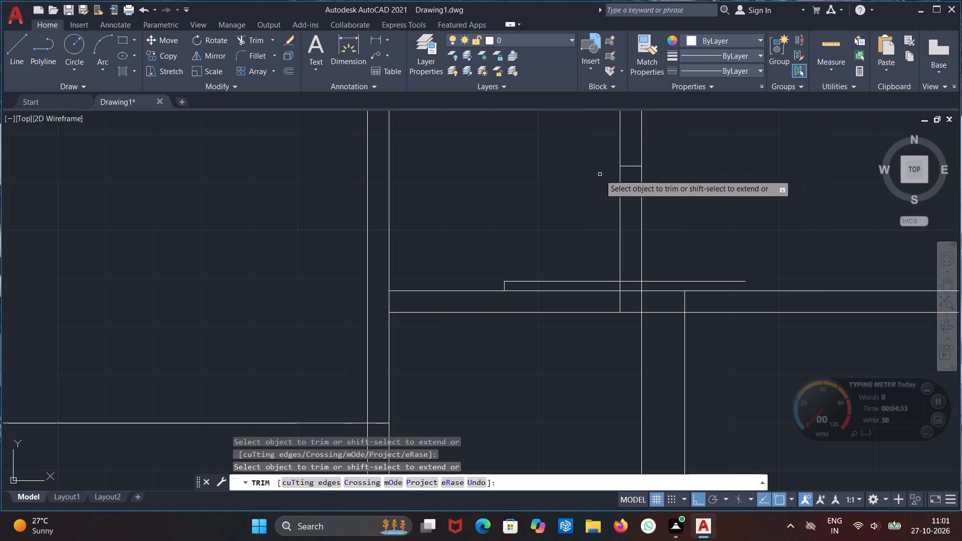
click(651, 282)
scroll(689, 234, down, 1)
middle_drag(697, 210, 611, 304)
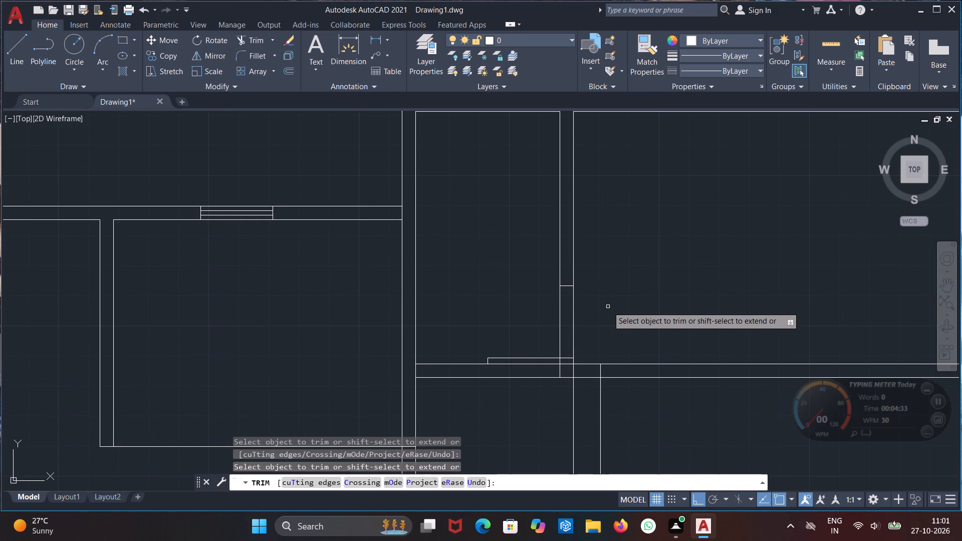
key(Escape)
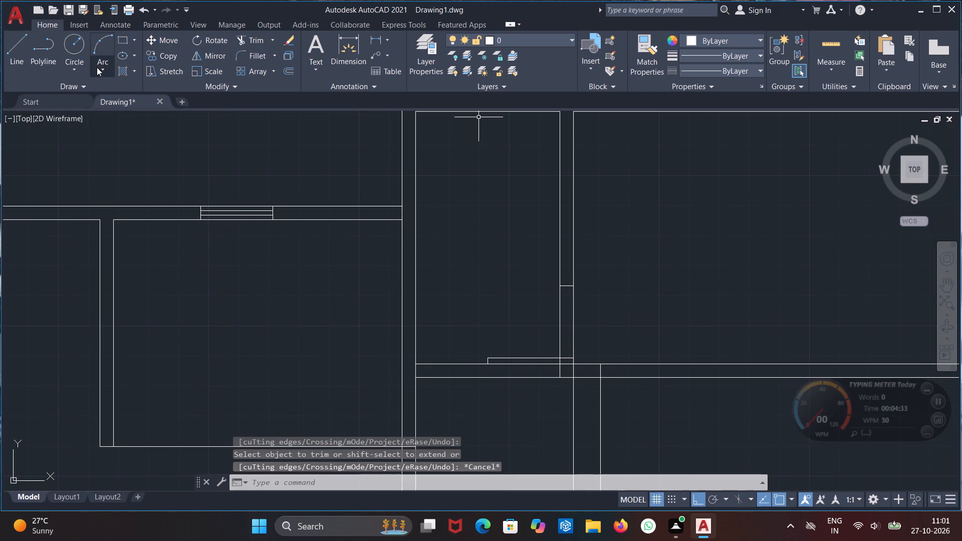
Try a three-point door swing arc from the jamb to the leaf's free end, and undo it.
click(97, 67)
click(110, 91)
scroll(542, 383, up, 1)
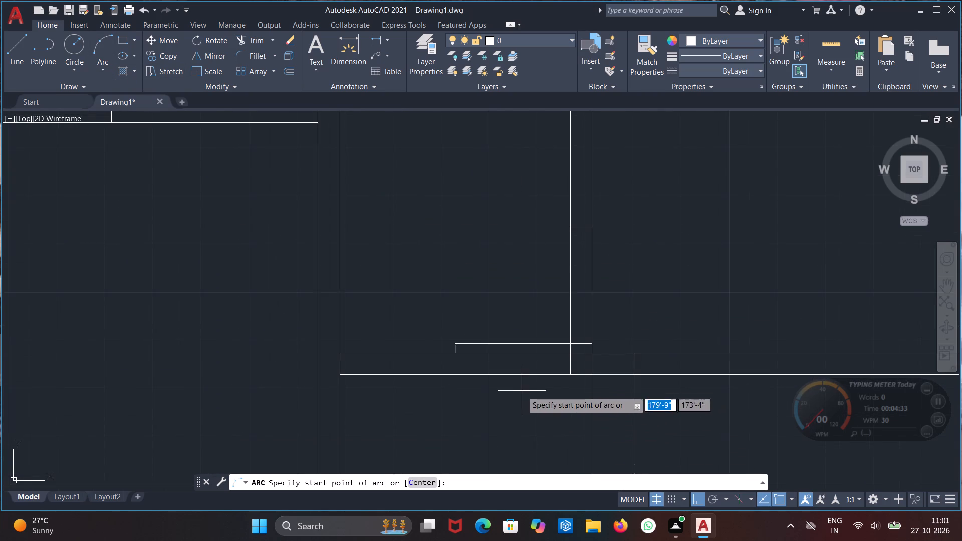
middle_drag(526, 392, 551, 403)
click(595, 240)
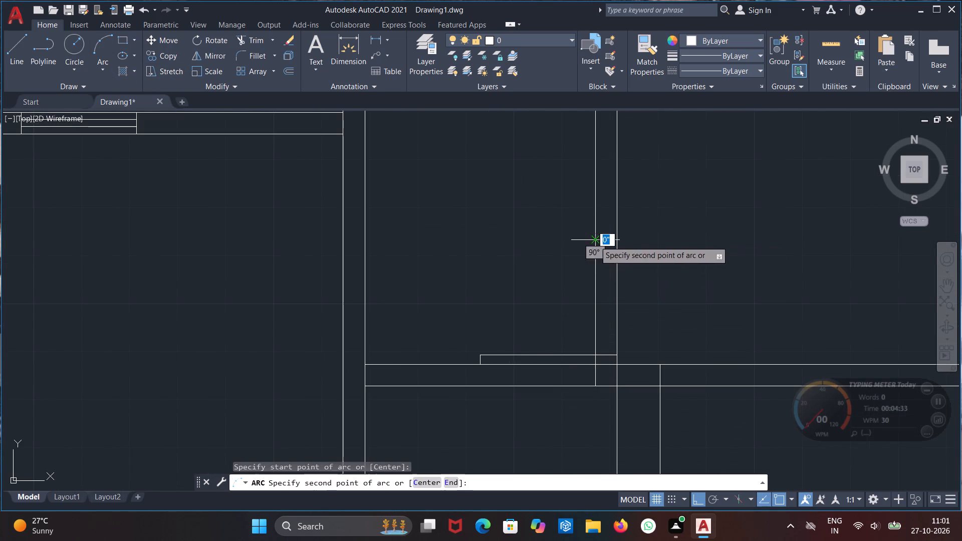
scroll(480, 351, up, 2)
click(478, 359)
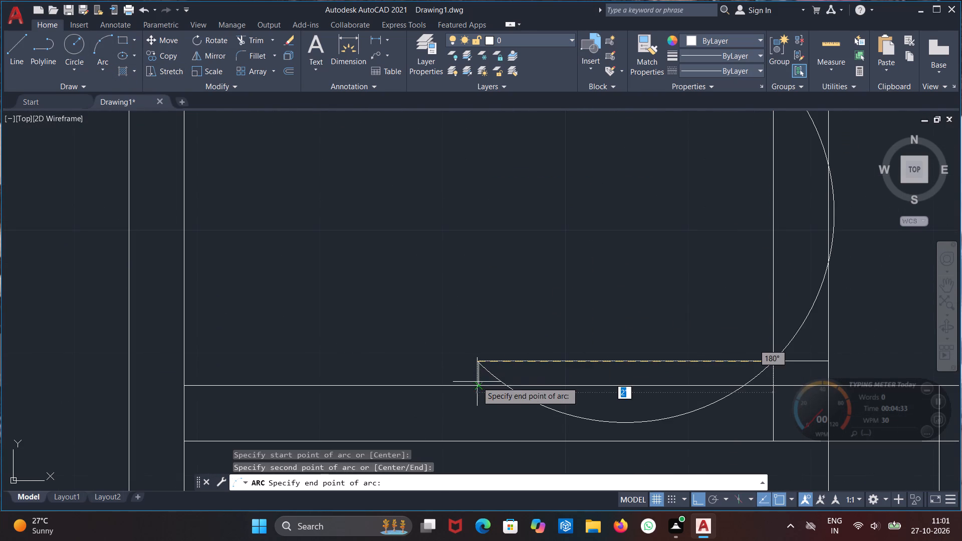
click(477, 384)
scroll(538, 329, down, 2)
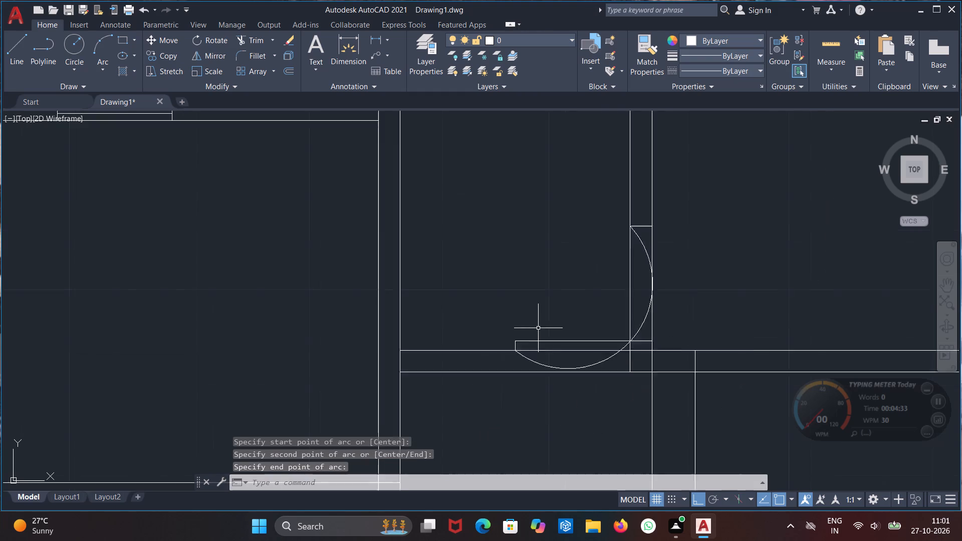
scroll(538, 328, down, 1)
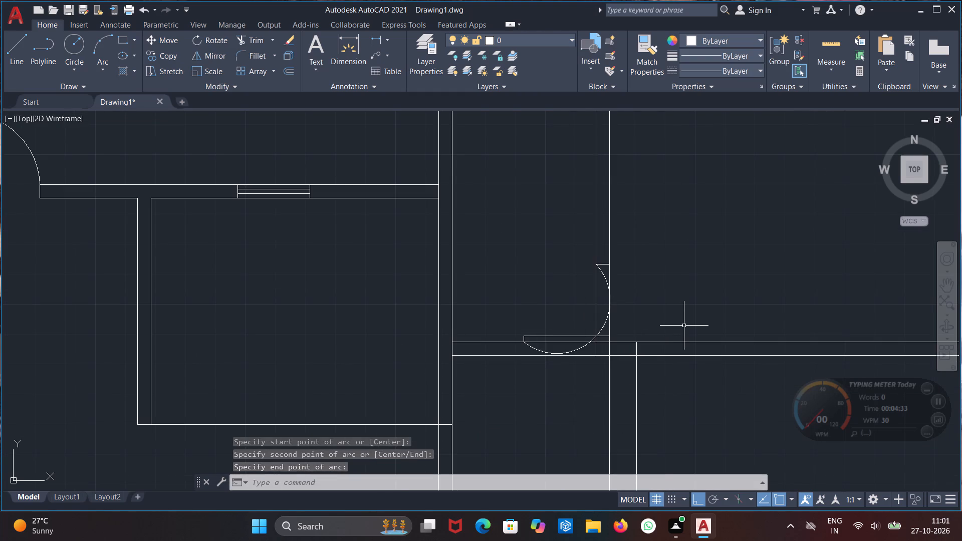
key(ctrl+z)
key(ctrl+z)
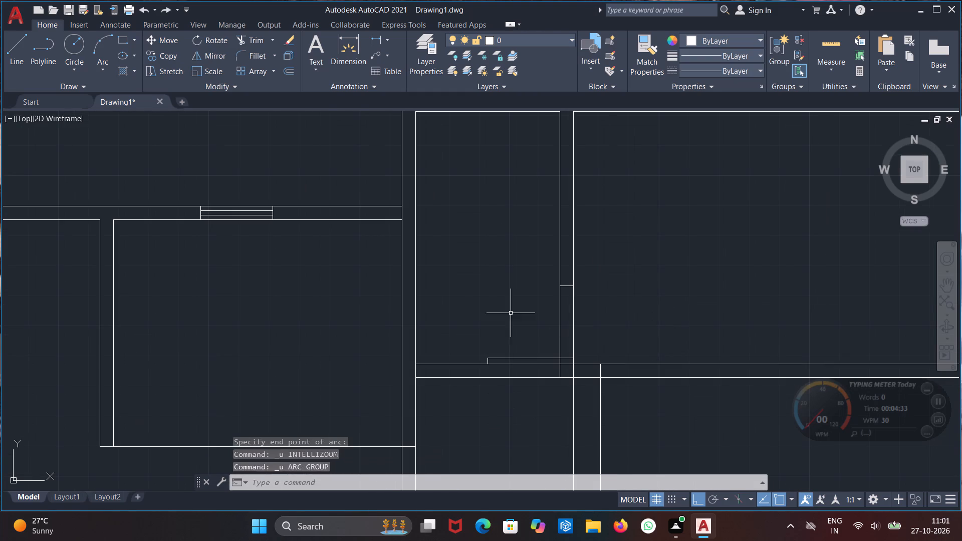
Draw a three-point door swing arc from the jamb's west end through the leaf's upper free corner to its lower corner.
click(97, 66)
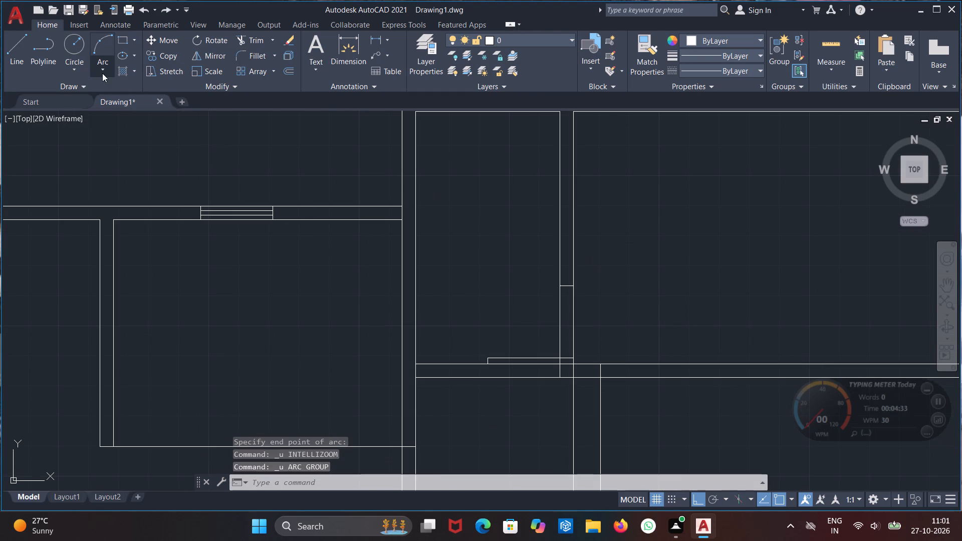
click(117, 89)
scroll(550, 390, up, 2)
middle_drag(556, 396, 595, 430)
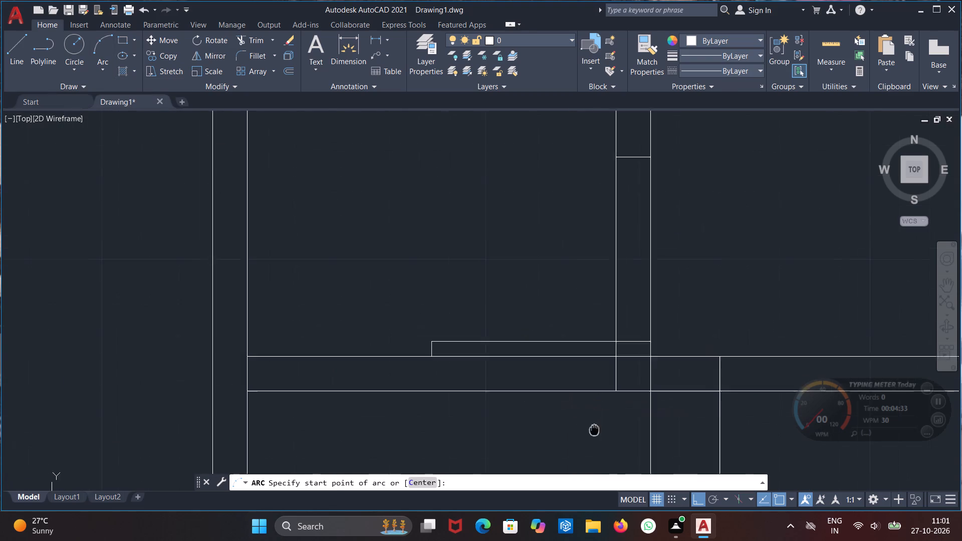
middle_drag(595, 430, 601, 443)
click(624, 171)
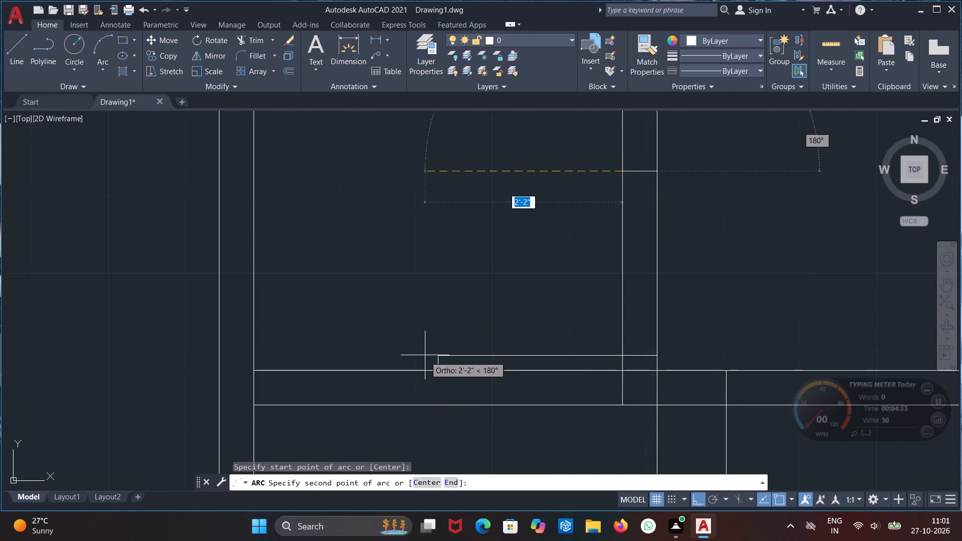
click(437, 355)
click(439, 370)
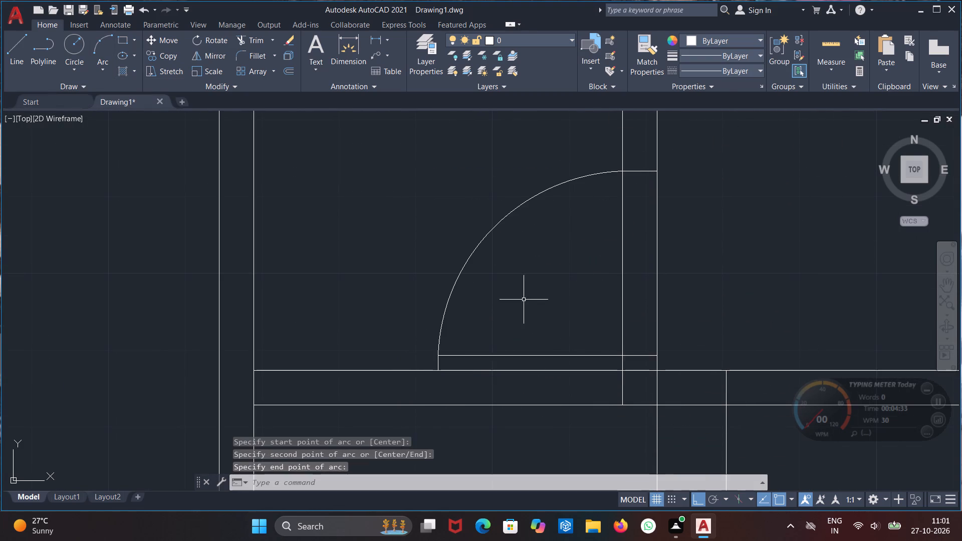
Draw a door leaf below the horizontal partition: 3' west from the lower vertical wall's east line, 2" south, and back east past the wall.
scroll(524, 300, down, 3)
middle_drag(632, 295, 627, 292)
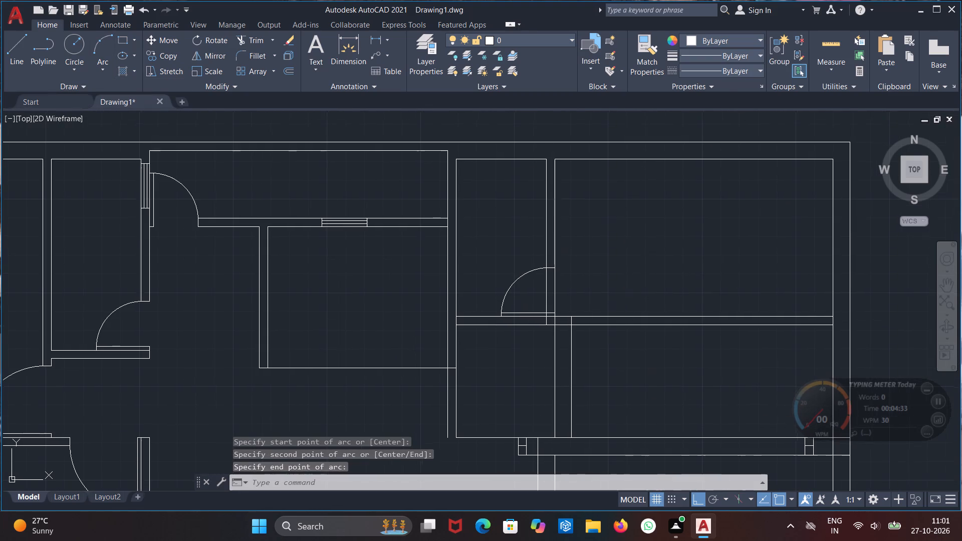
middle_drag(627, 292, 589, 214)
scroll(491, 277, up, 1)
middle_drag(491, 277, 491, 283)
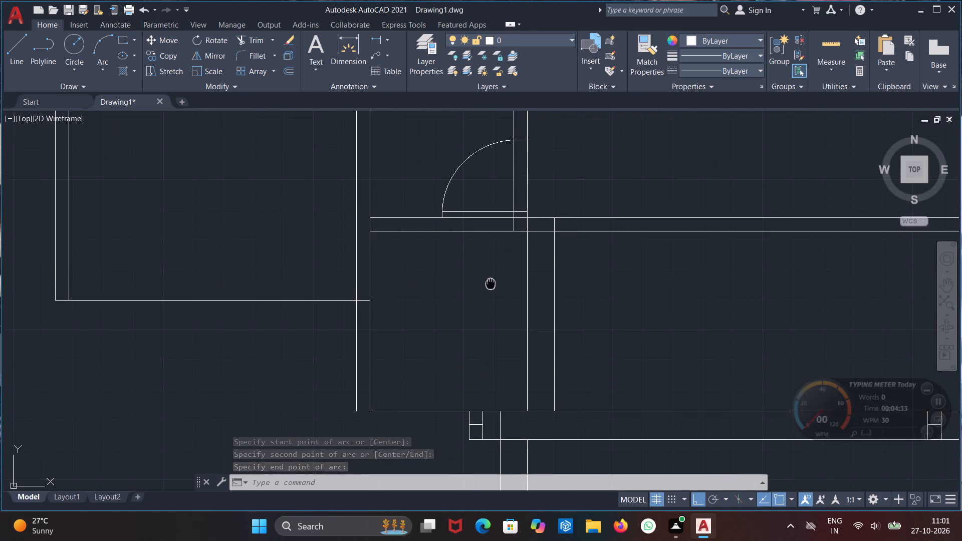
middle_drag(491, 283, 499, 274)
key(Escape)
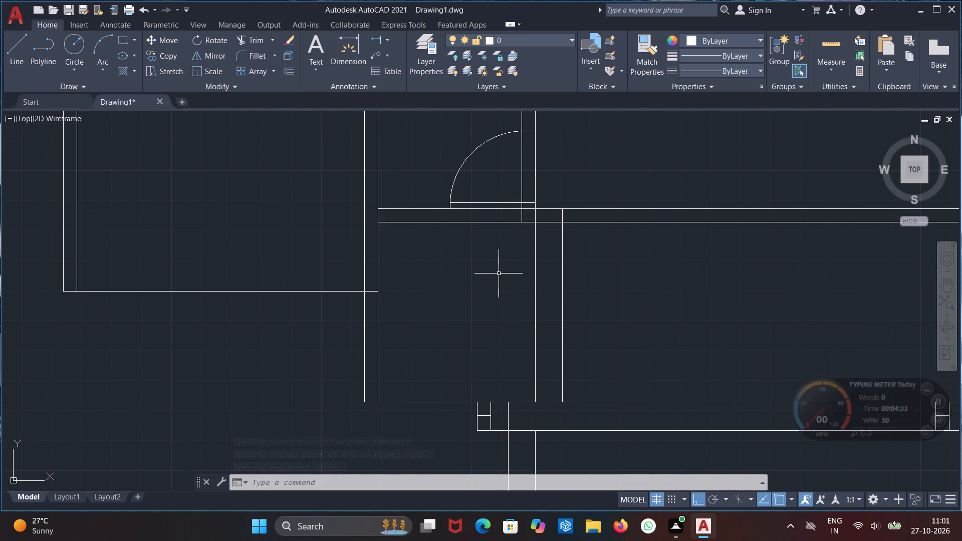
key(l)
key(Return)
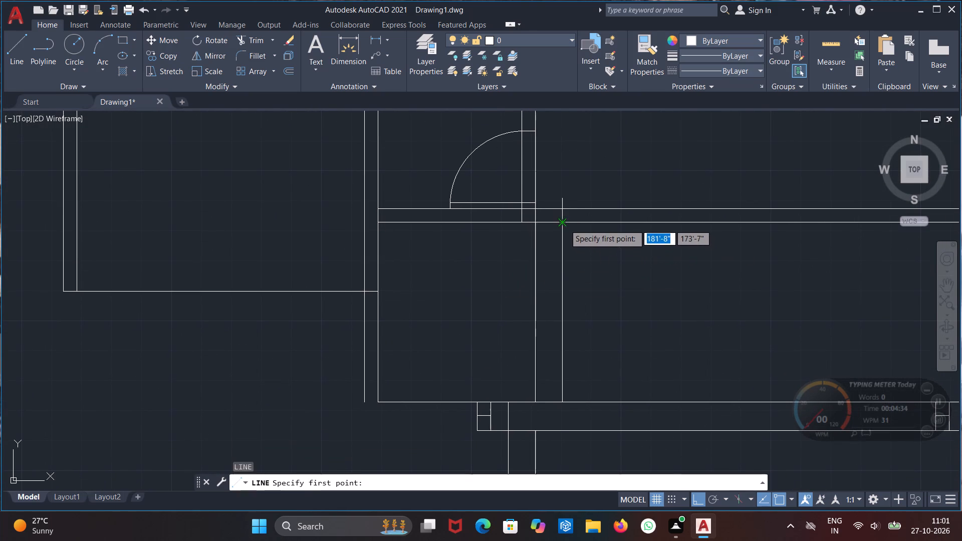
click(565, 224)
text(3')
key(Return)
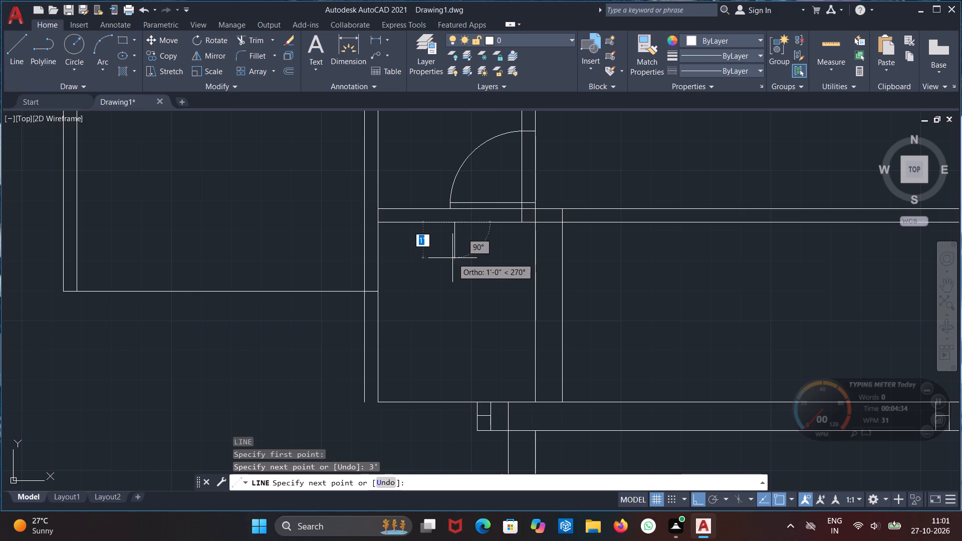
text(2")
key(Return)
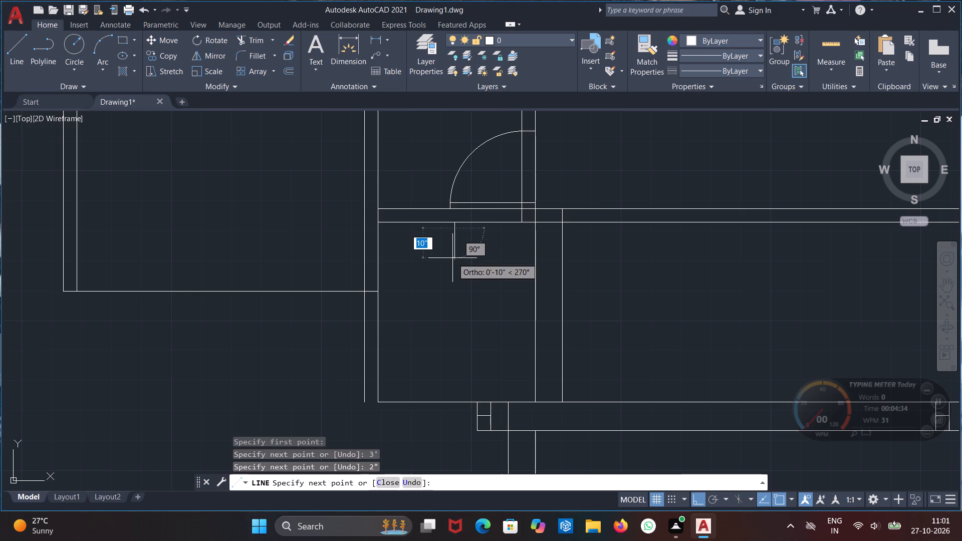
click(603, 292)
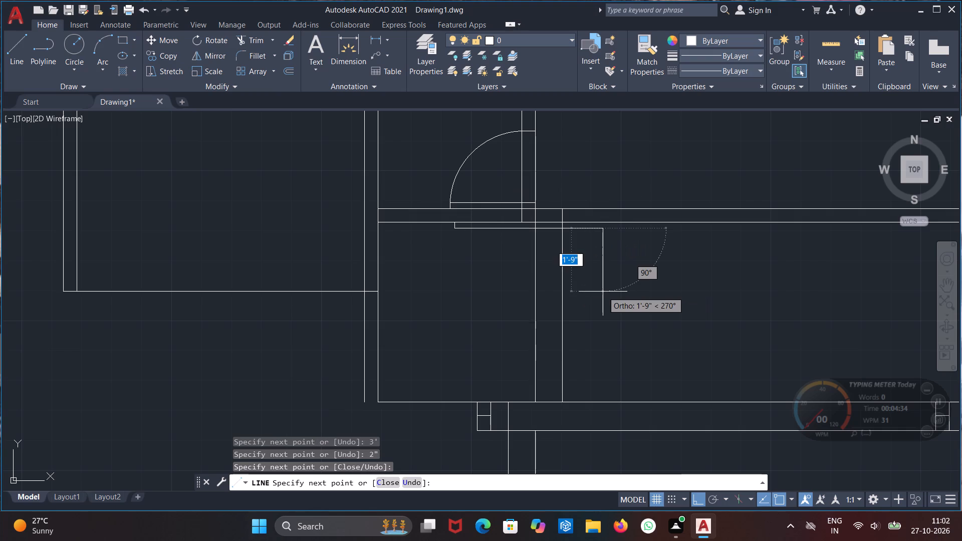
key(Escape)
Draw a line 3' south from the new leaf along the lower vertical wall's east line, and about 3'-6" west across the wall as the jamb.
key(l)
key(Return)
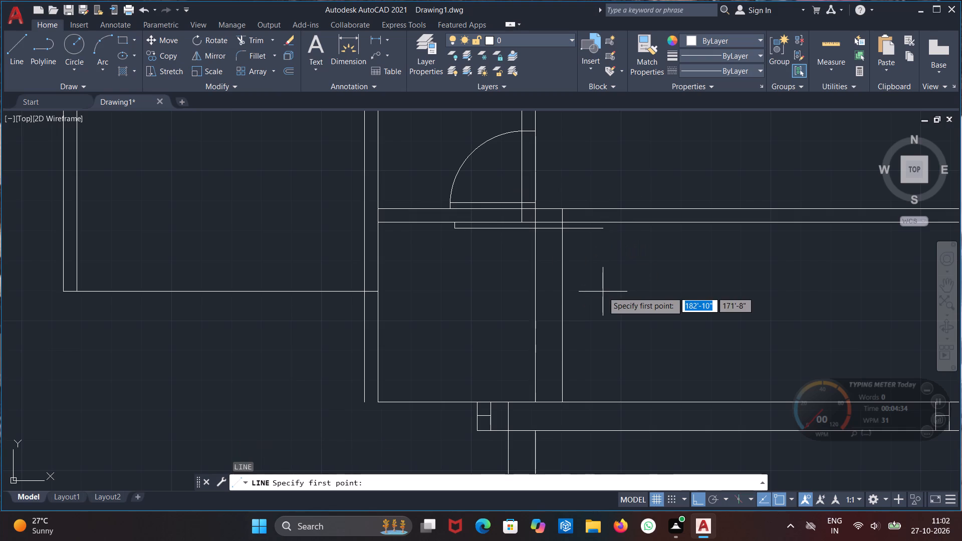
click(561, 231)
text(3')
key(Return)
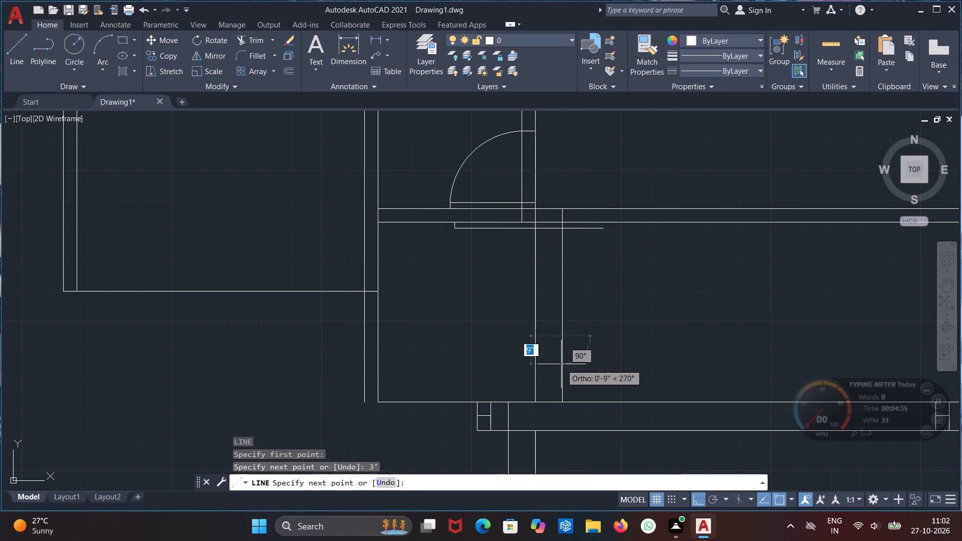
click(437, 345)
key(Escape)
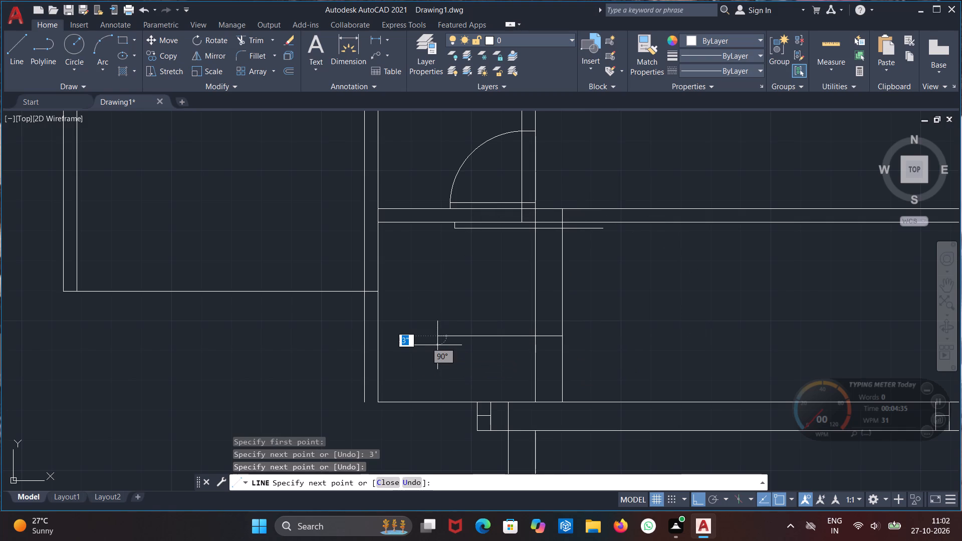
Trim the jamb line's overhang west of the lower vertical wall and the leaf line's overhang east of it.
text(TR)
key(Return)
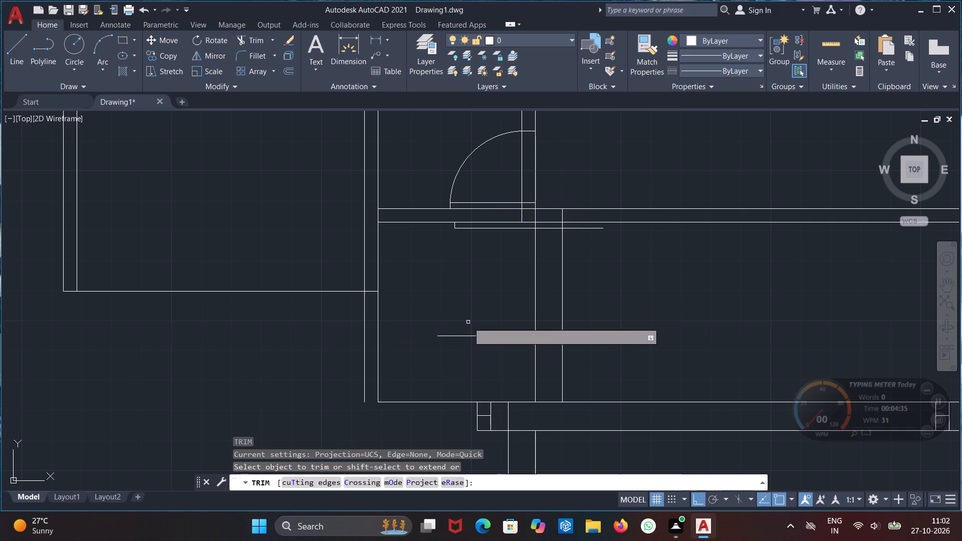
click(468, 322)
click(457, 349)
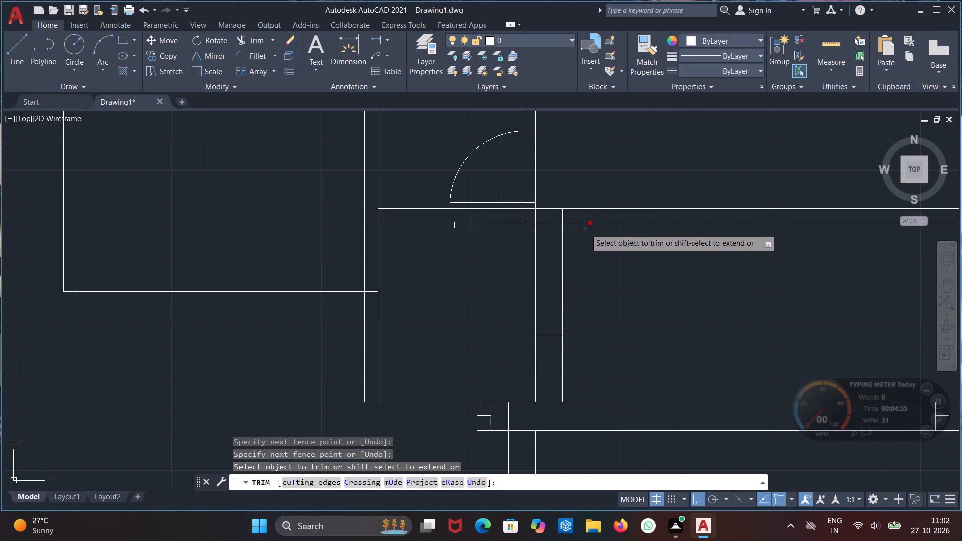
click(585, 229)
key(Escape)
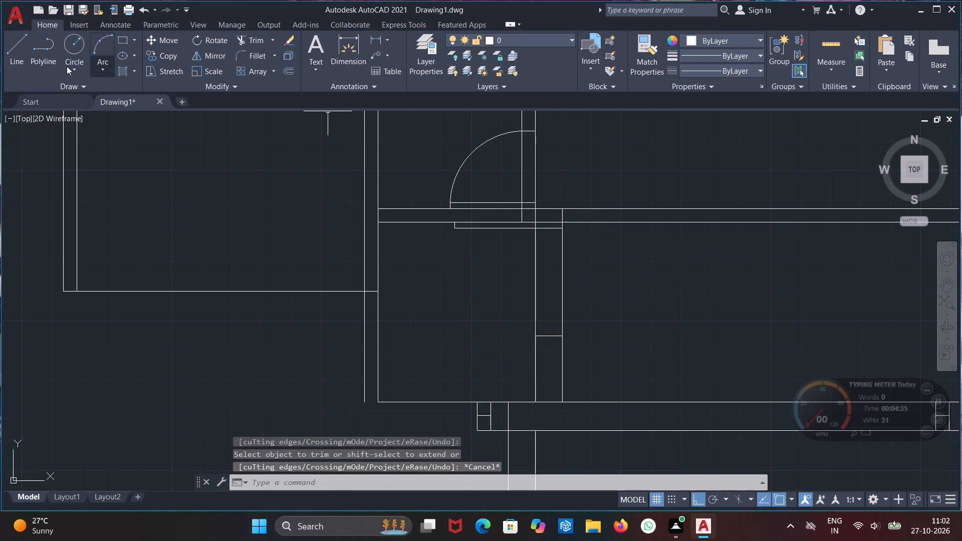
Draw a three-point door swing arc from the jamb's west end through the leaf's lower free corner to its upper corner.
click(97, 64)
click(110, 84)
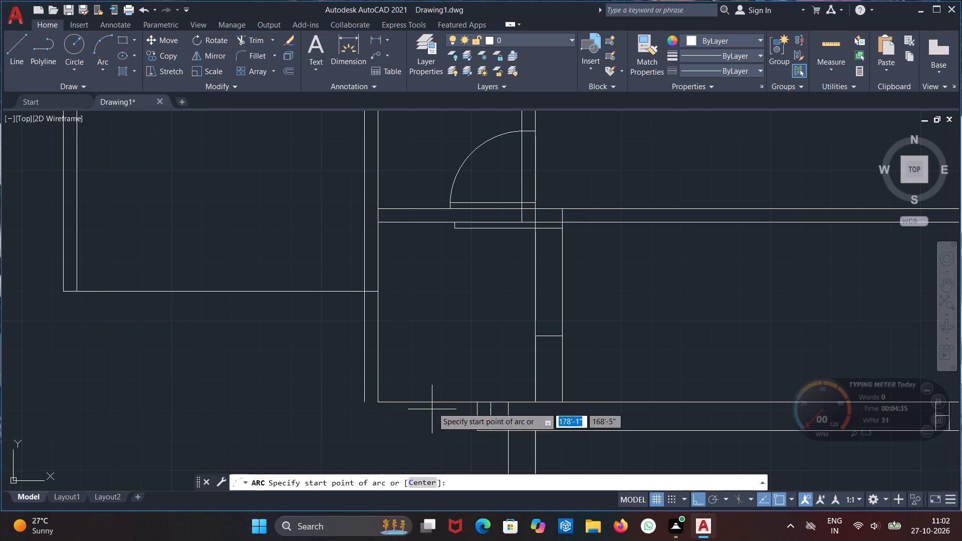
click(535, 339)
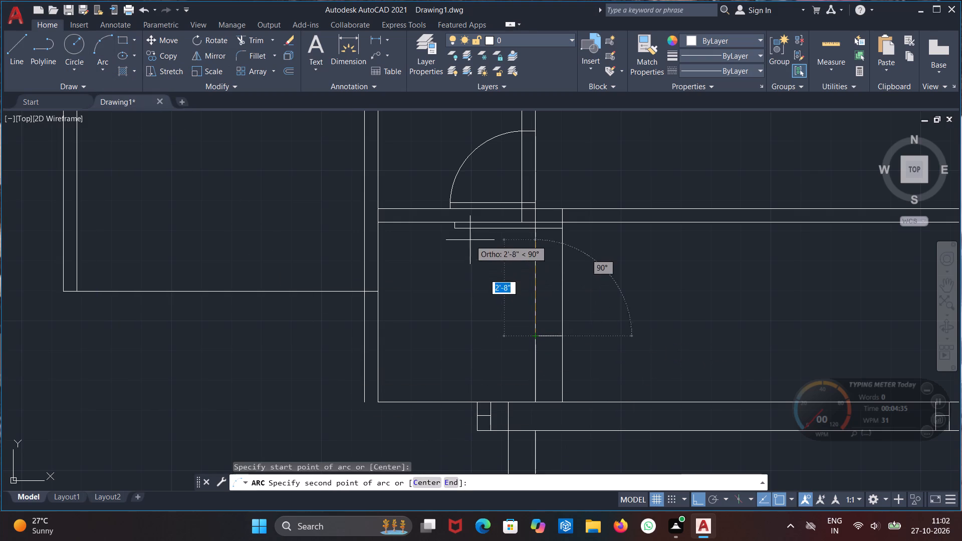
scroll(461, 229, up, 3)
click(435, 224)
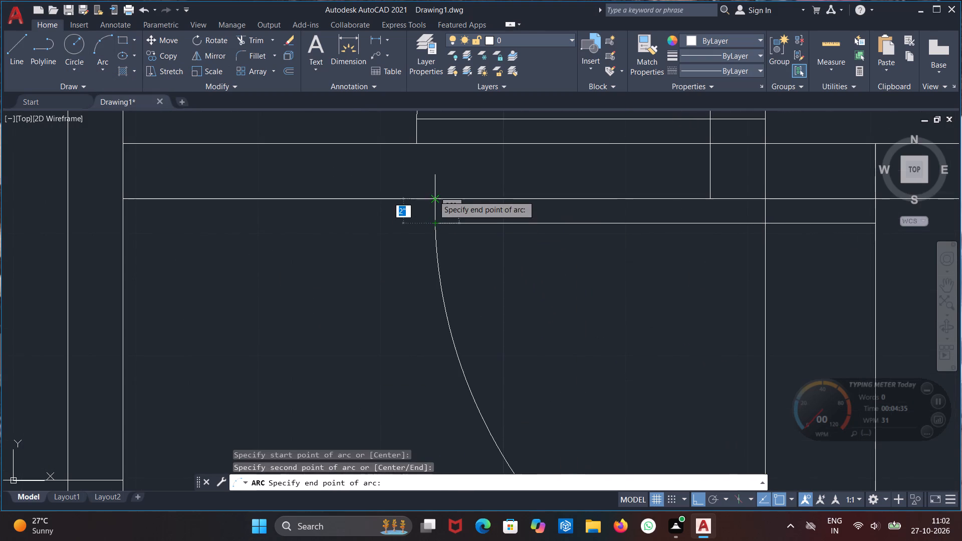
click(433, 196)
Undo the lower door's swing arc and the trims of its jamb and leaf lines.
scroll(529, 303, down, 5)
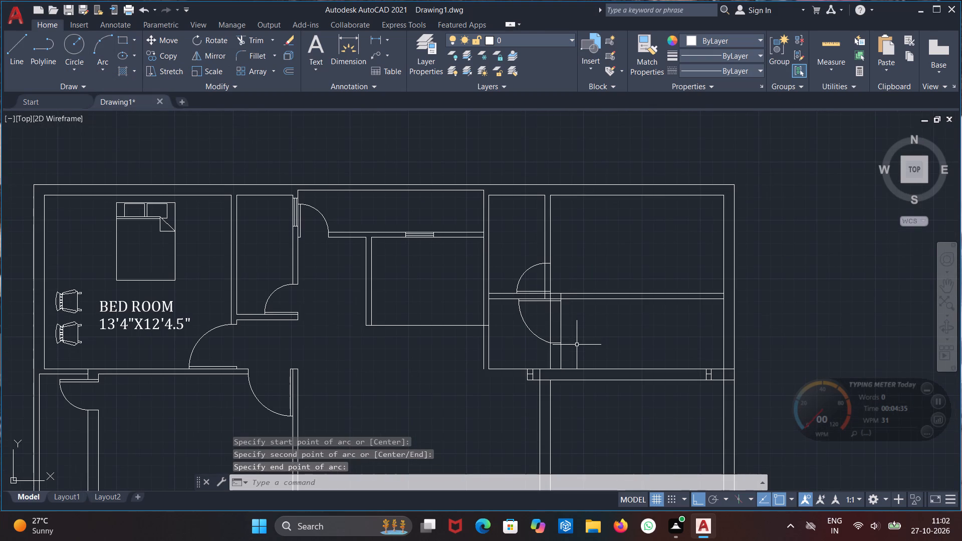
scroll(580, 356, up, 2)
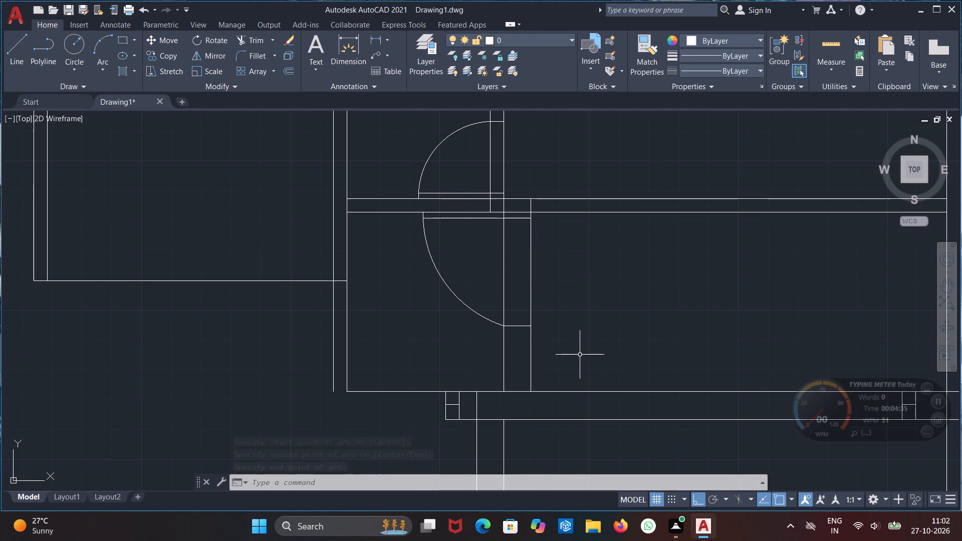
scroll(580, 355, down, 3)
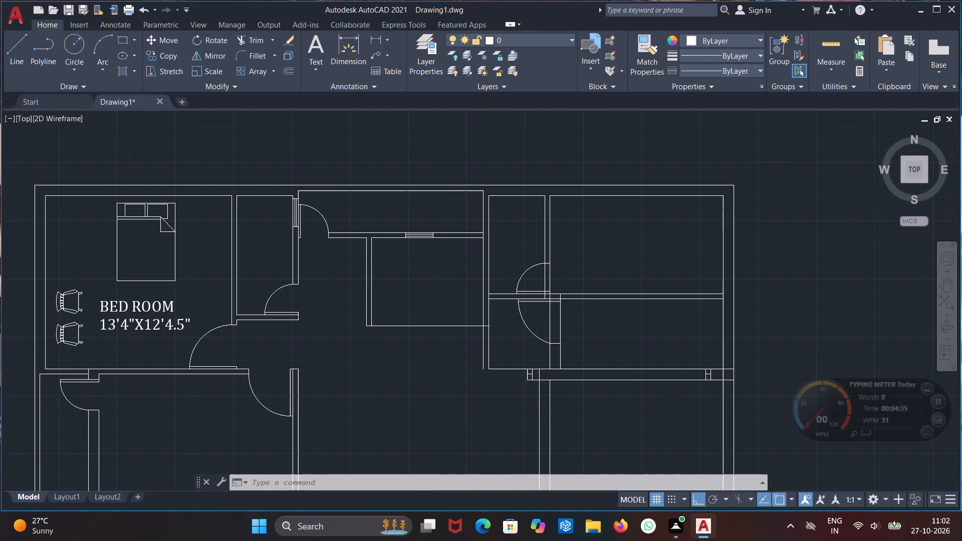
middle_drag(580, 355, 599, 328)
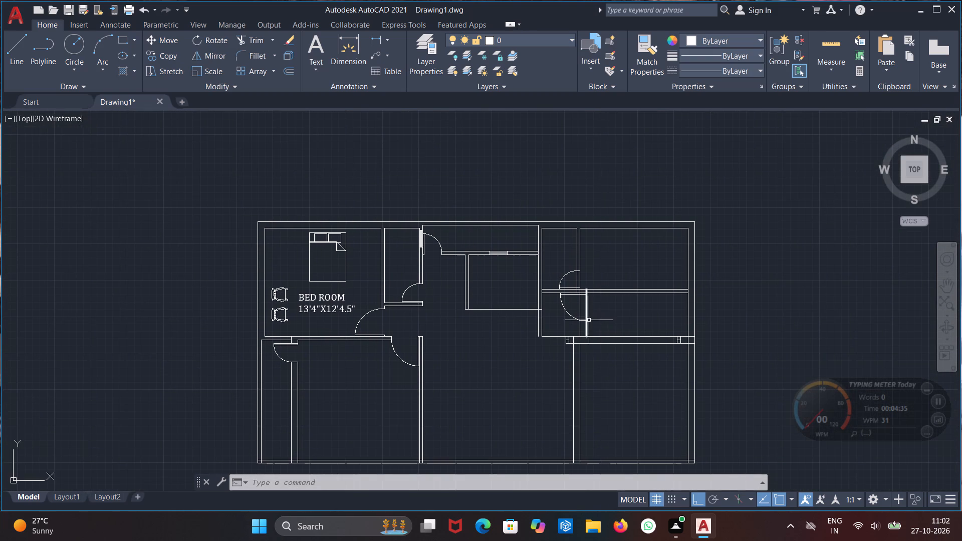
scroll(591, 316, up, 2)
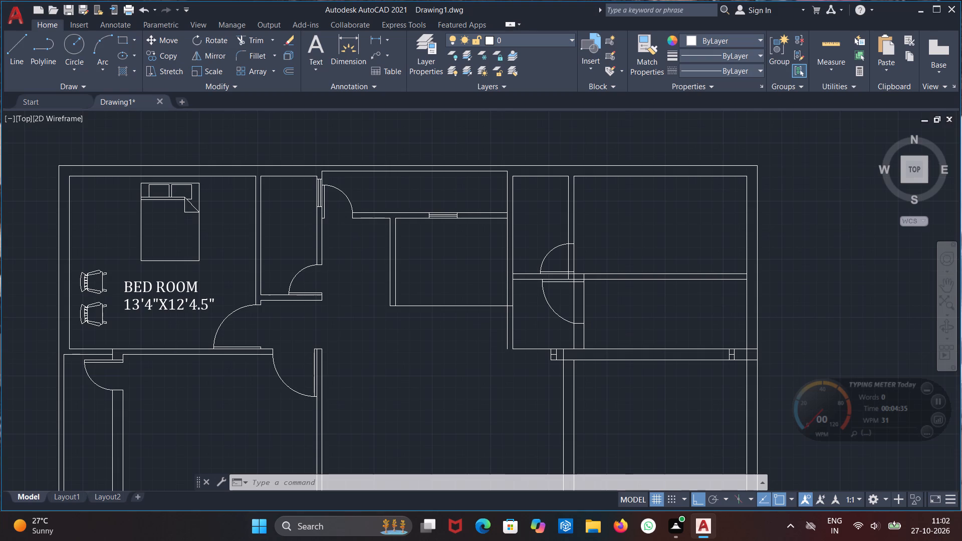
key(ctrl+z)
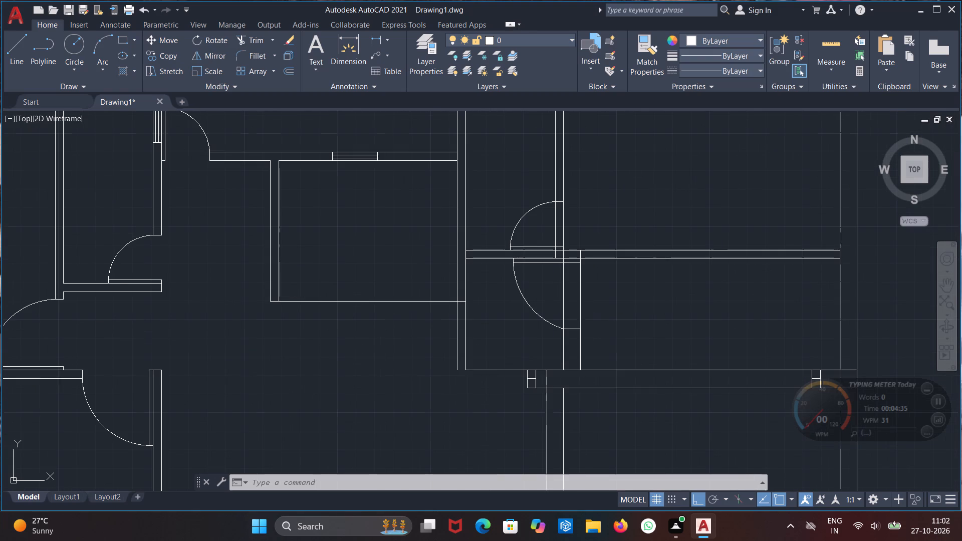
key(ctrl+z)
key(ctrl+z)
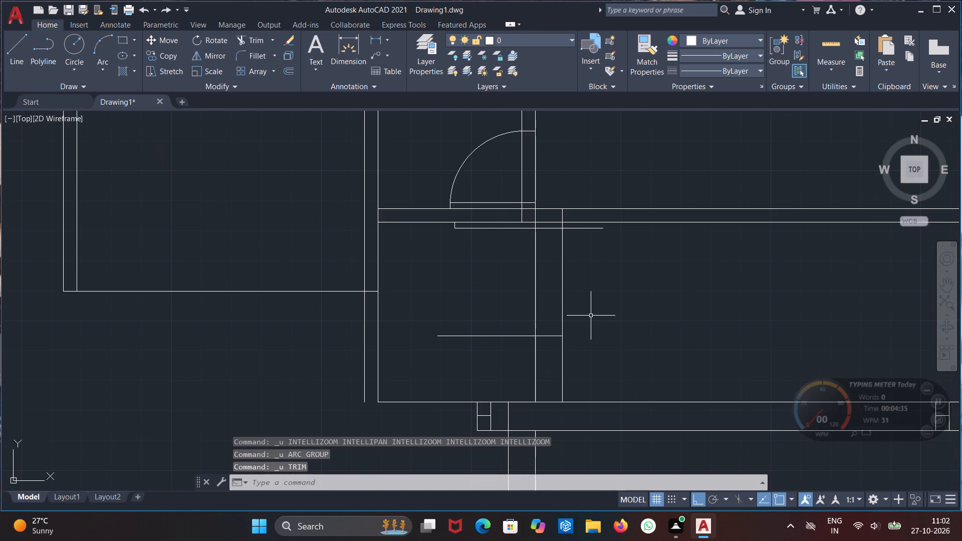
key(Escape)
Draw a 3' line south from the lower door leaf along the vertical wall's east line.
key(l)
key(Return)
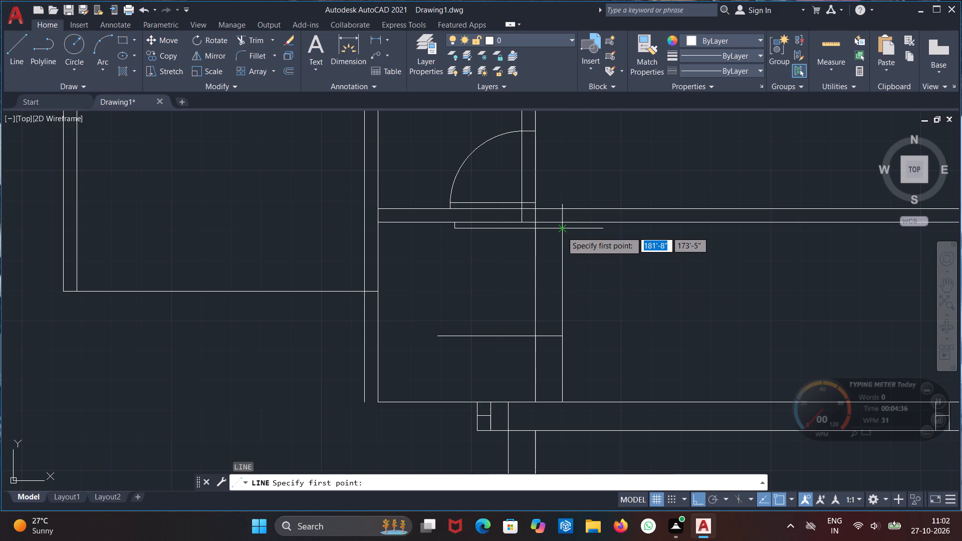
click(561, 227)
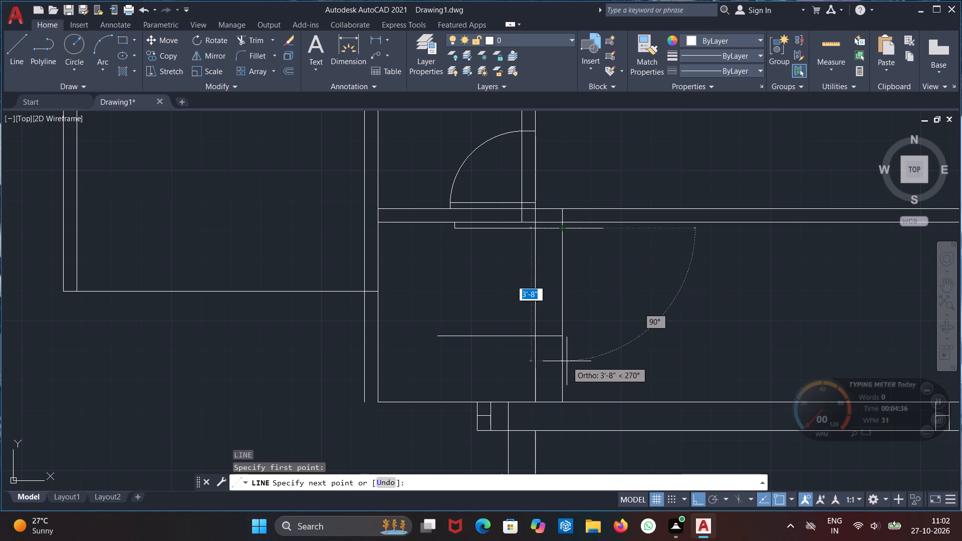
text(3')
key(Return)
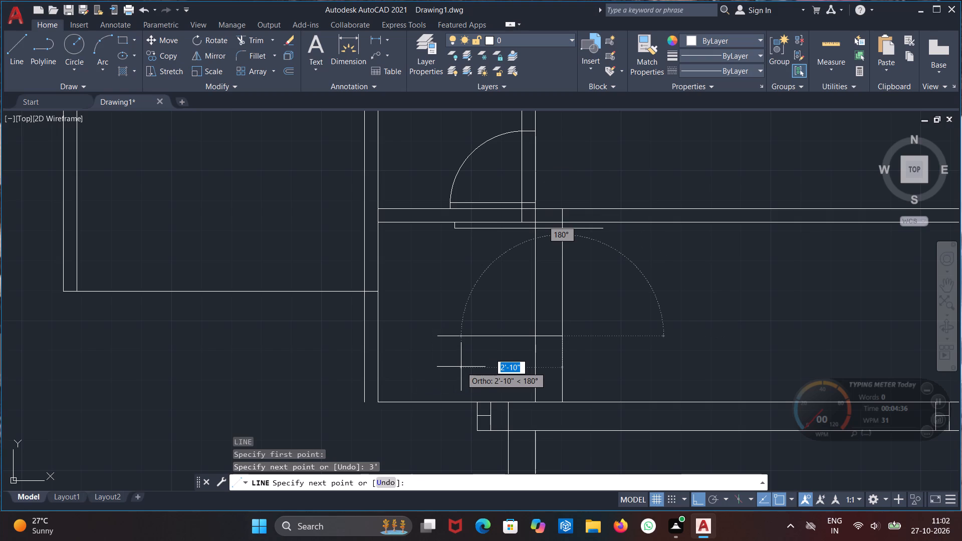
key(Escape)
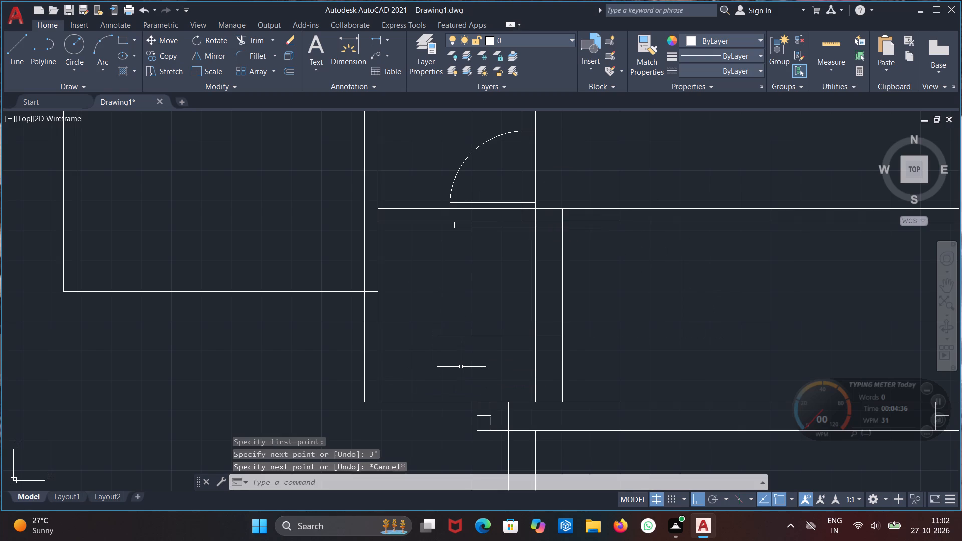
Trim the lower door's jamb line west of the vertical wall and its leaf line east of the wall.
text(TR)
key(Return)
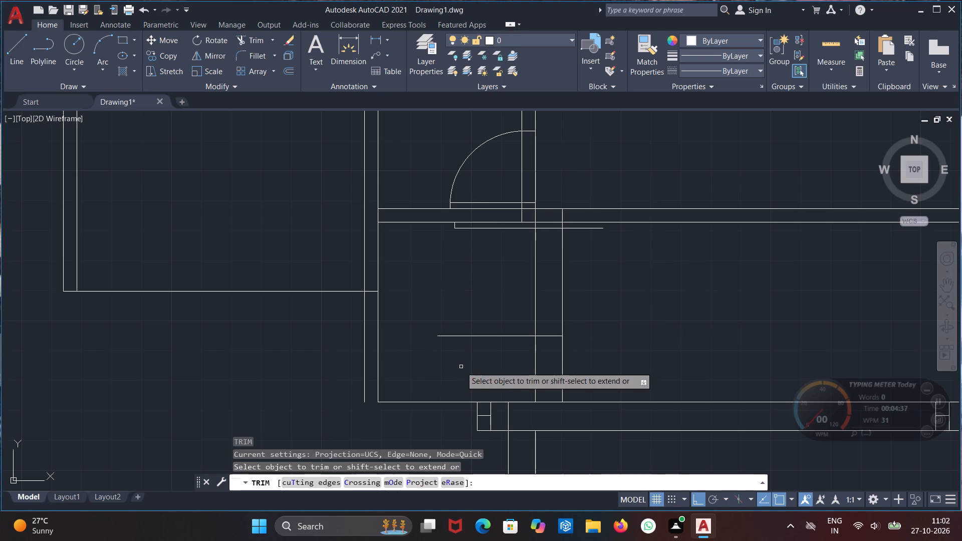
click(496, 335)
click(581, 226)
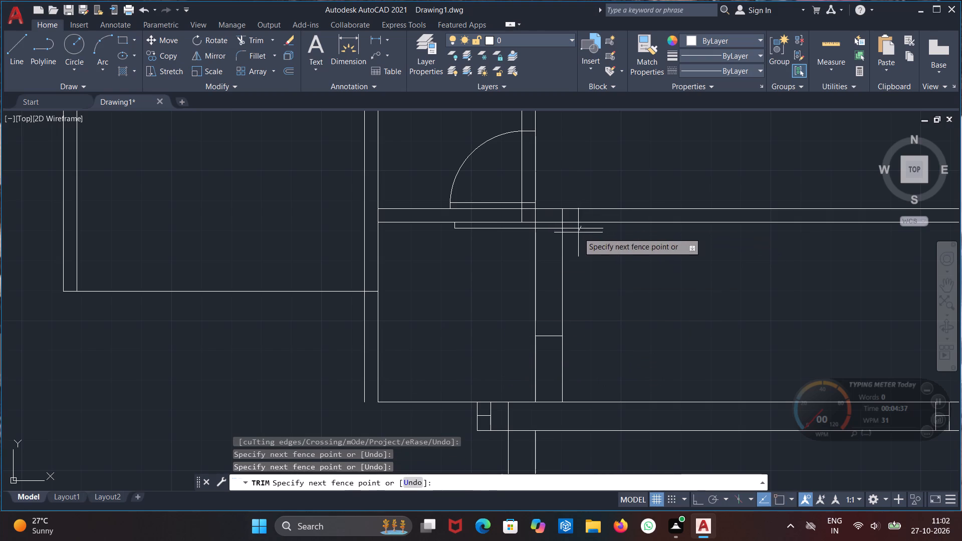
click(575, 246)
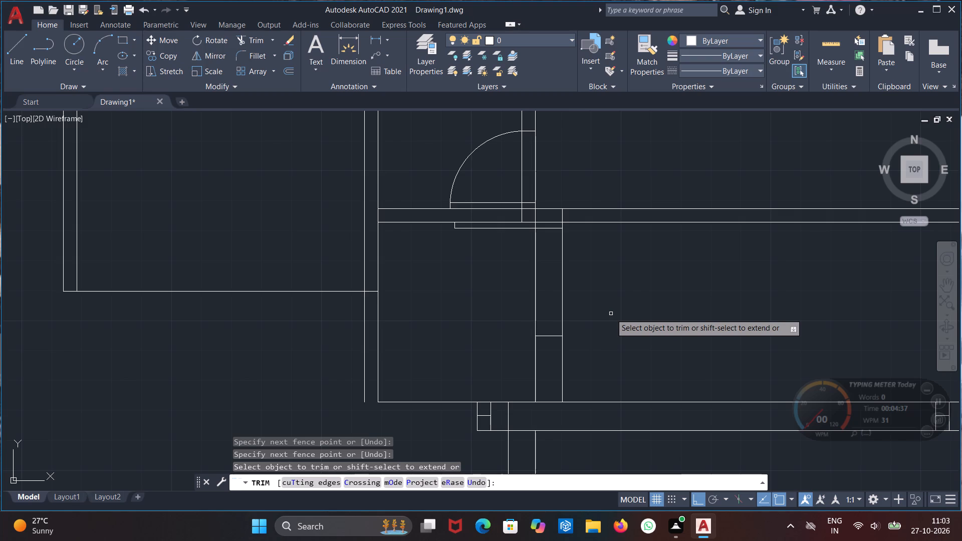
key(Escape)
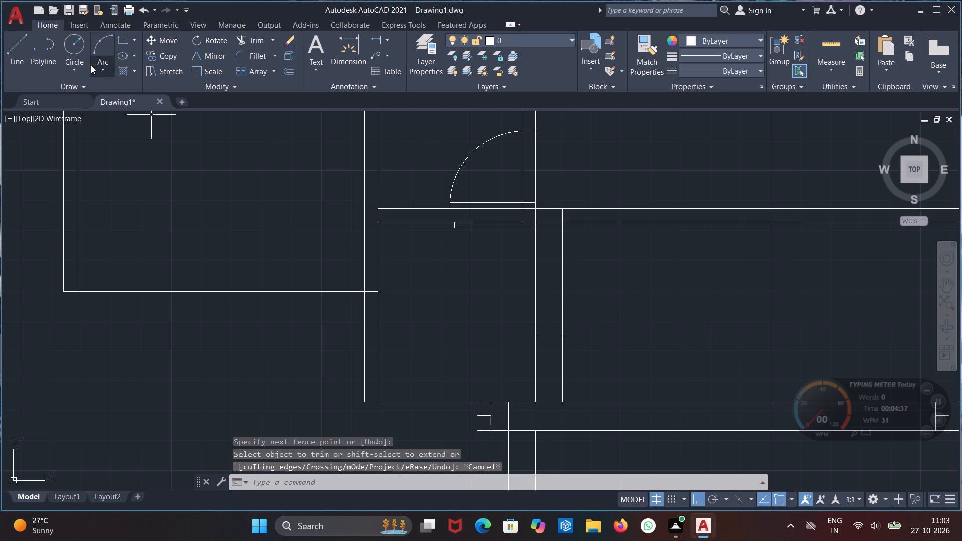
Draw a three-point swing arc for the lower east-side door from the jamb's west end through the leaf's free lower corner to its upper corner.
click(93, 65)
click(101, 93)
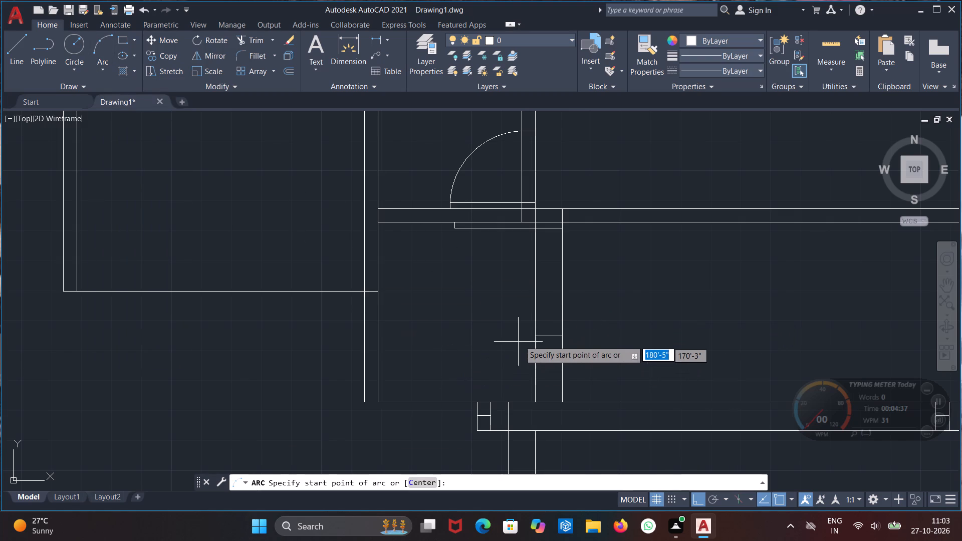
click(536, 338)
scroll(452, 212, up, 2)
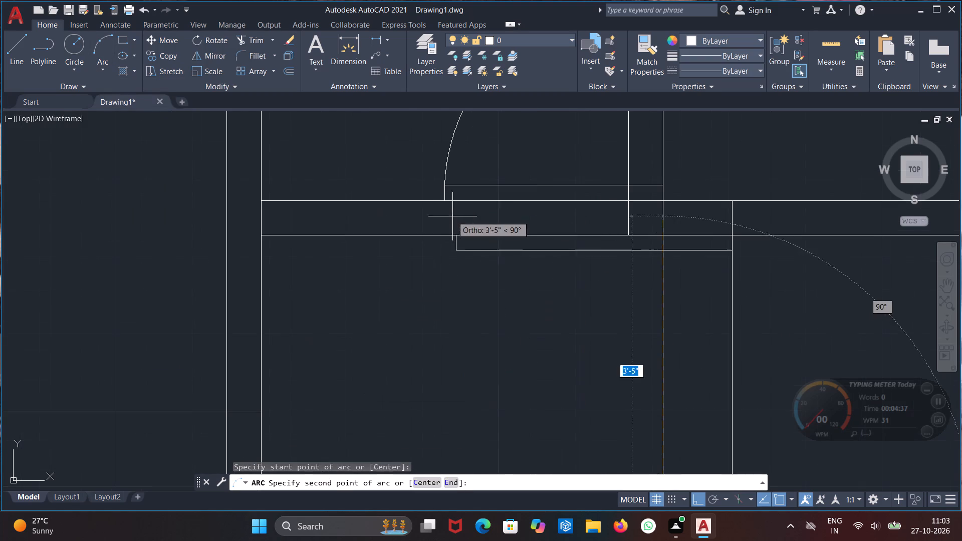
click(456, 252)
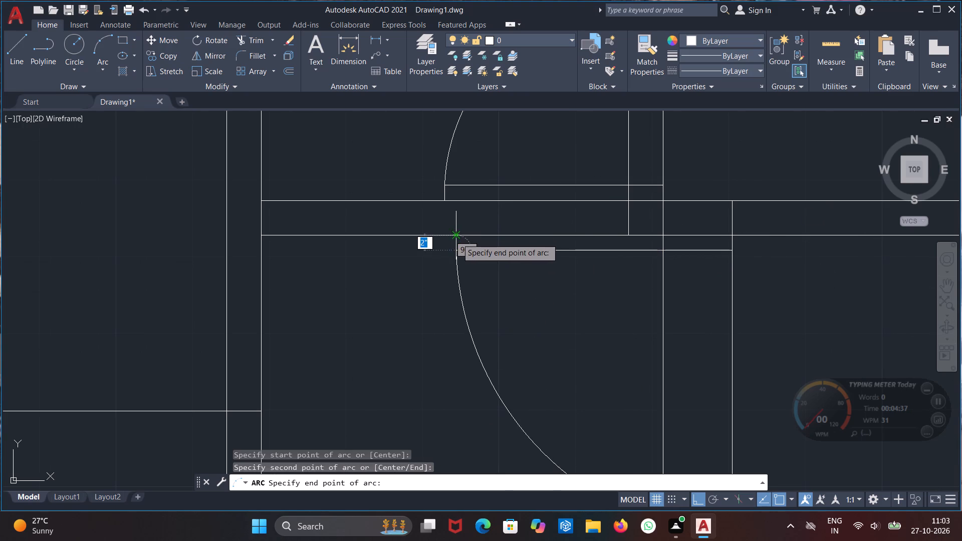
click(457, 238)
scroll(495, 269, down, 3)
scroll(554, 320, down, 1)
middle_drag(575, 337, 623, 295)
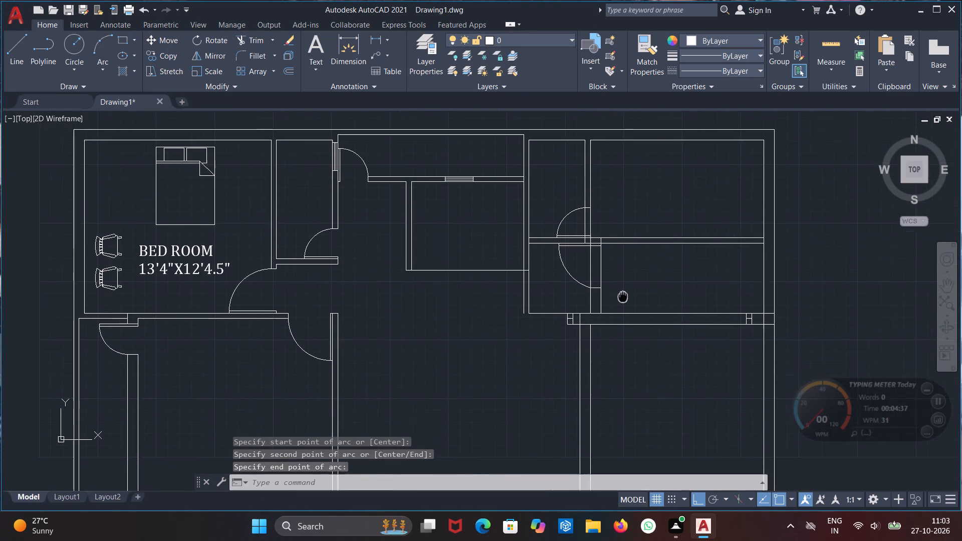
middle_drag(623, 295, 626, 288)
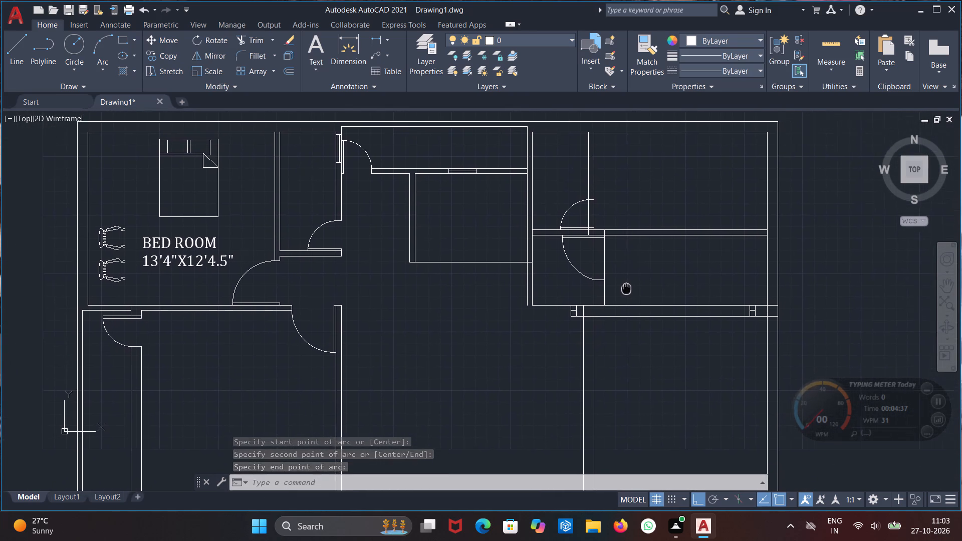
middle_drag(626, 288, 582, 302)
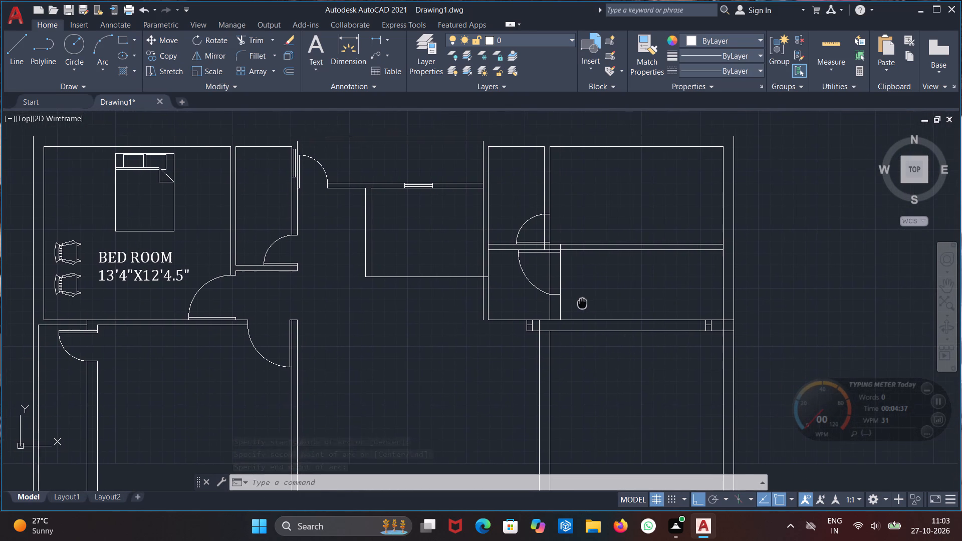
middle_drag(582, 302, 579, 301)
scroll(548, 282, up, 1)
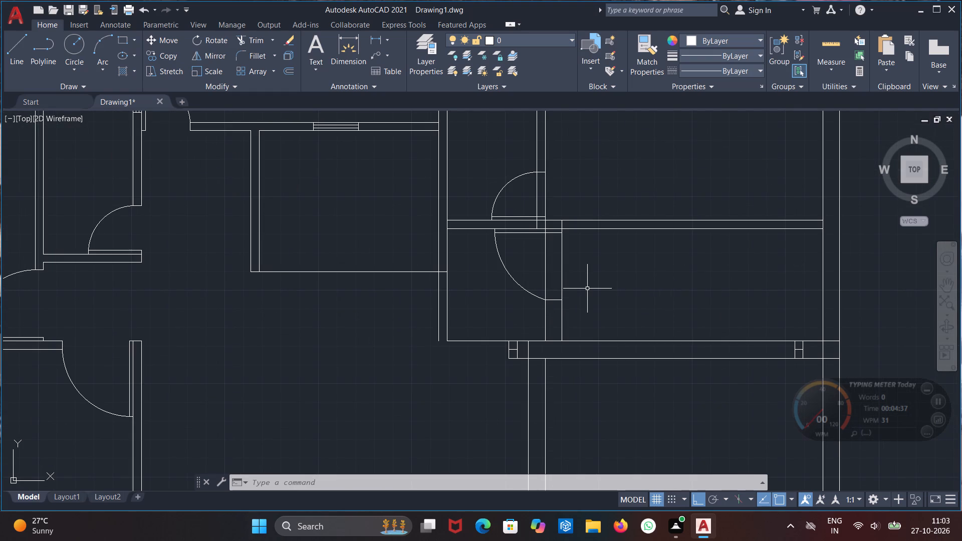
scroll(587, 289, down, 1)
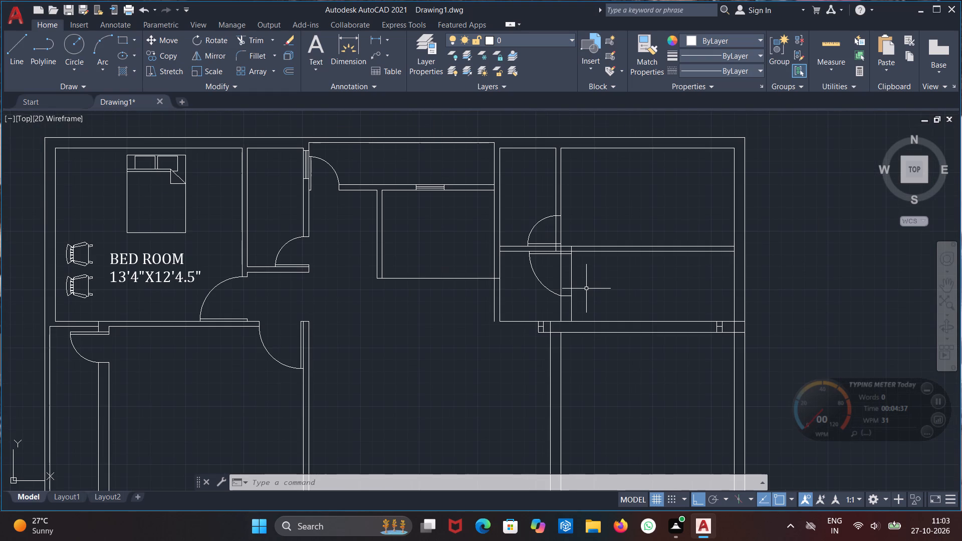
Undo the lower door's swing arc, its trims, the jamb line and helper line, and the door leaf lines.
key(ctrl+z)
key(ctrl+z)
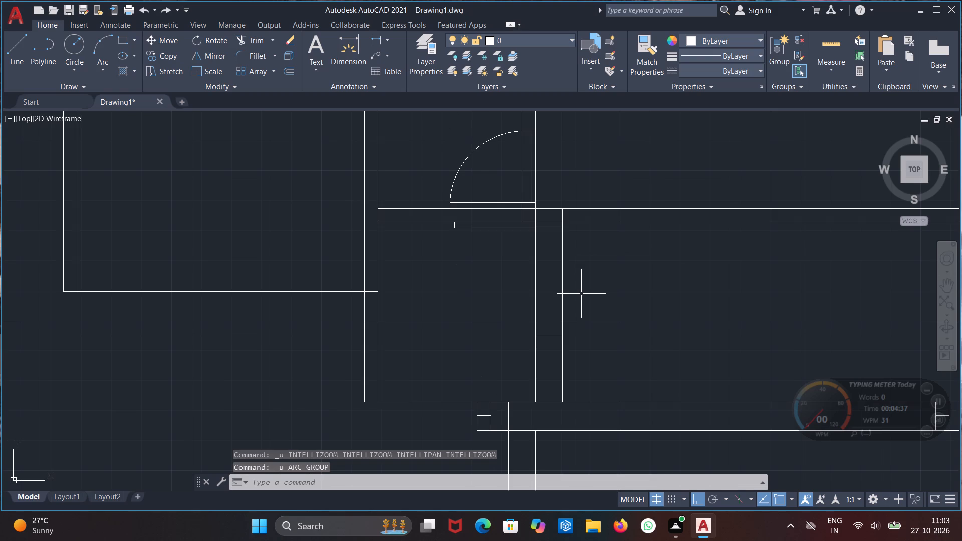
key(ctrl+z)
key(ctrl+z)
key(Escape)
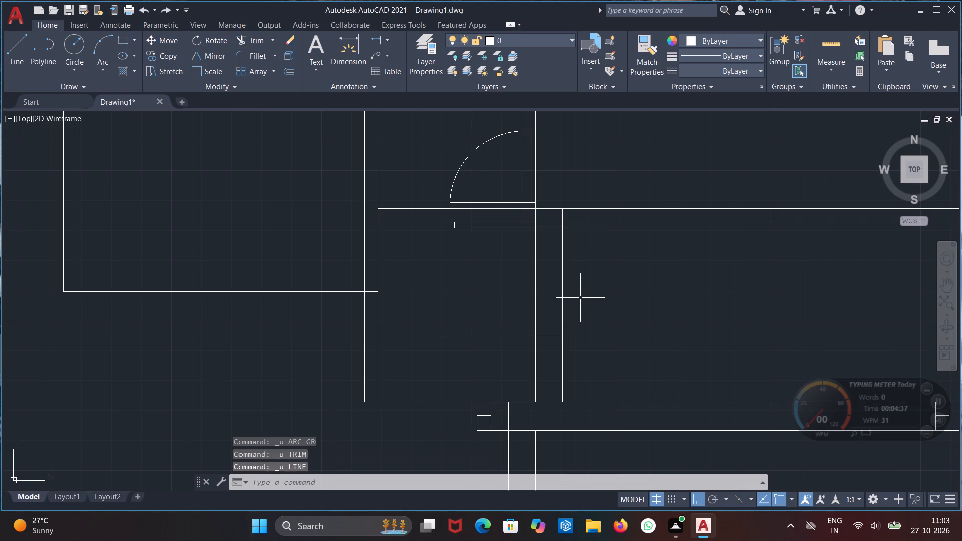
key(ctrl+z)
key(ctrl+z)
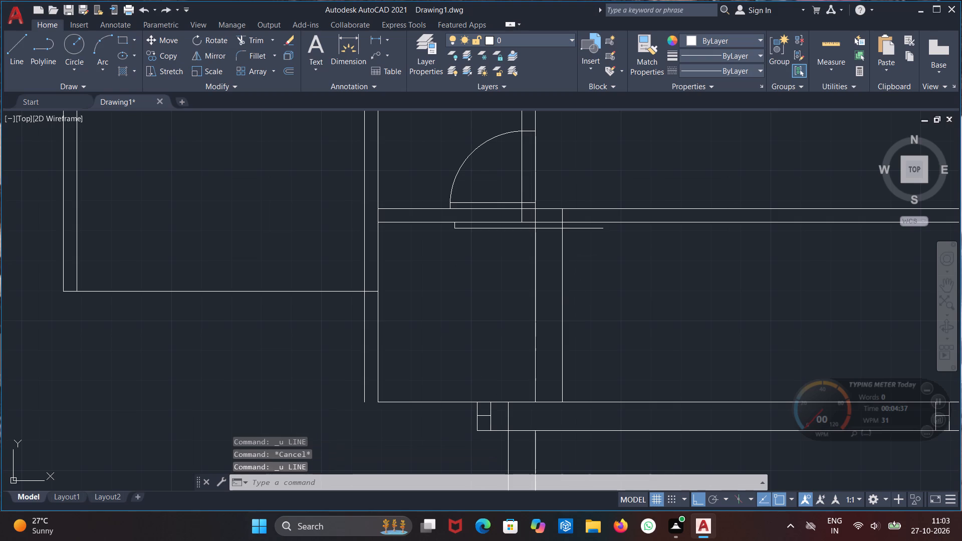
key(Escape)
Draw the door leaf from the partition's south line at the vertical wall's west line: 3' west, 2" south, then about 4'-7" east.
key(l)
key(Return)
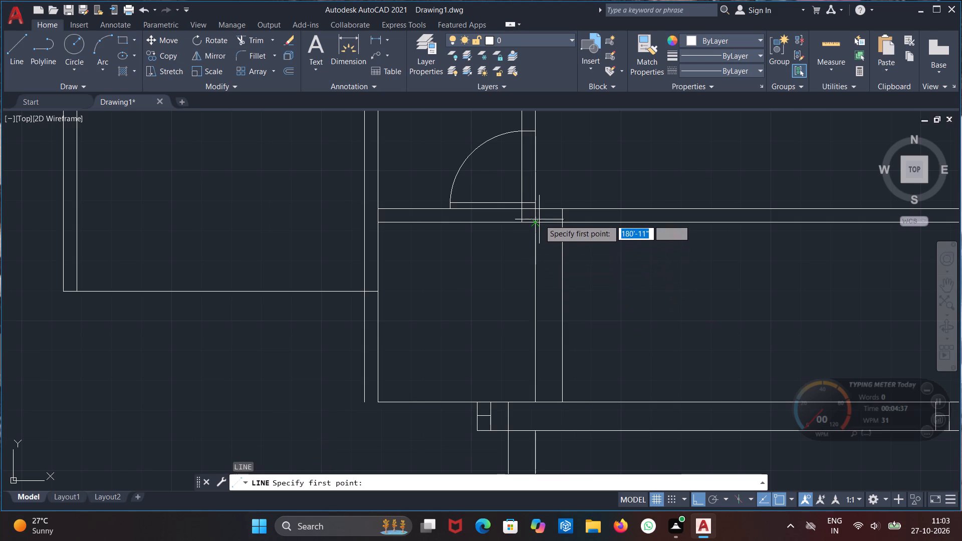
click(534, 224)
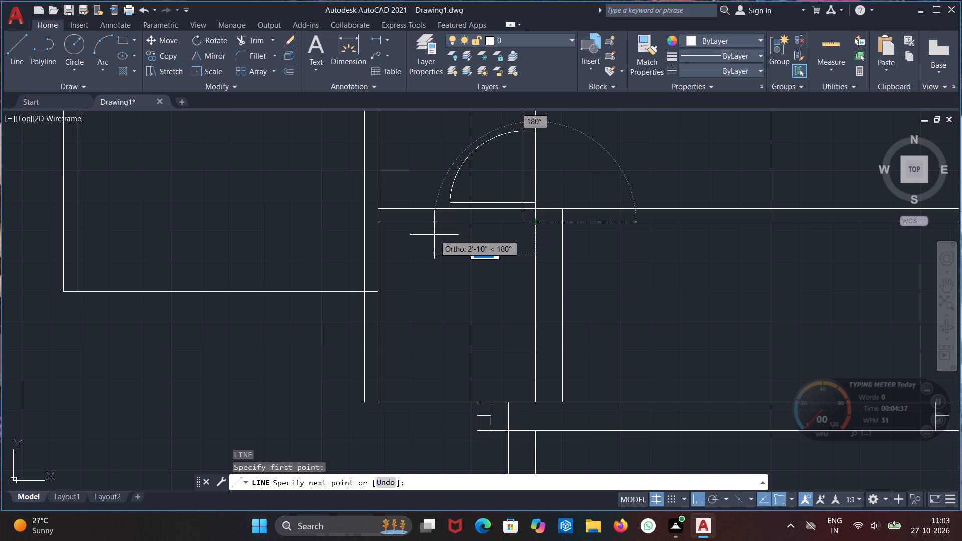
text(3')
key(Return)
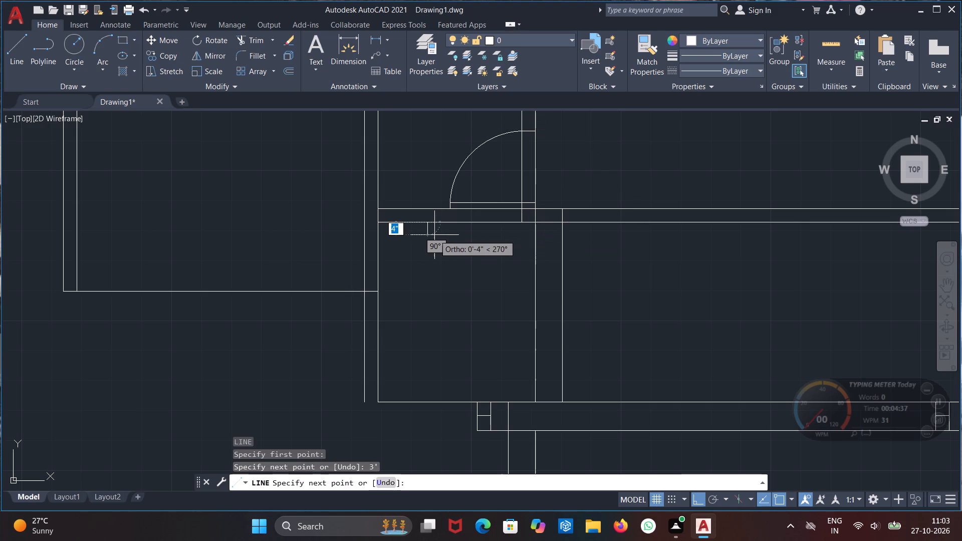
text(2")
key(Return)
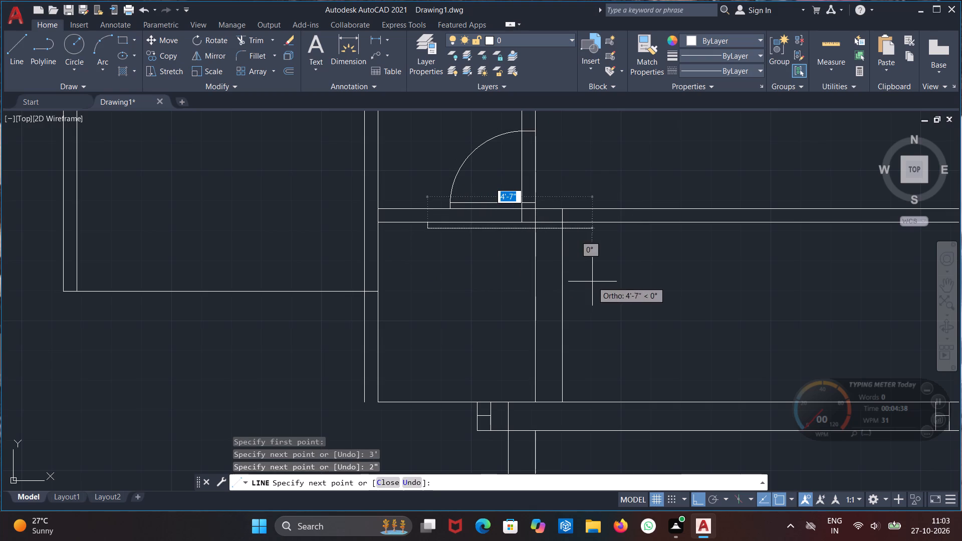
click(592, 282)
key(Escape)
Draw a line about 3'-2" south from midway between the vertical wall lines, continuing west across the wall's west line.
key(l)
key(Return)
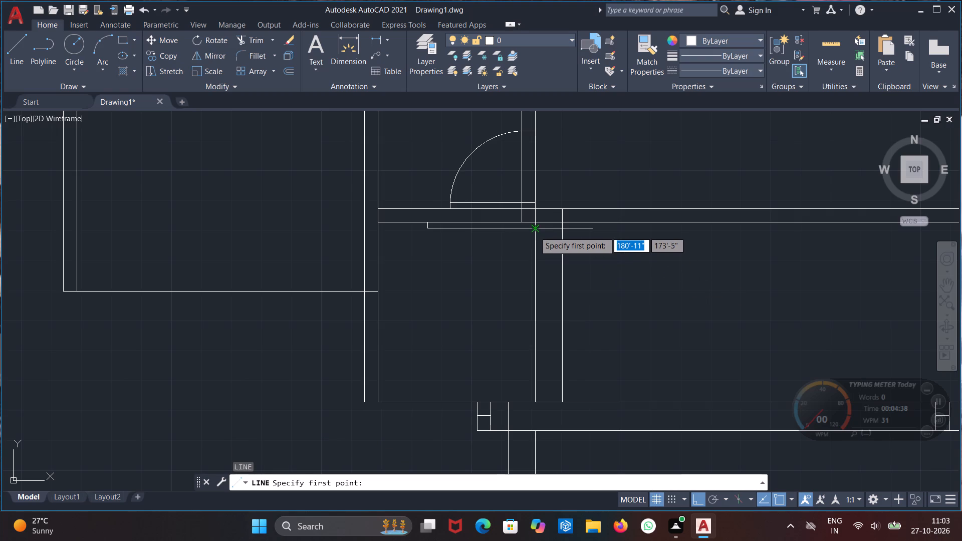
scroll(543, 239, up, 2)
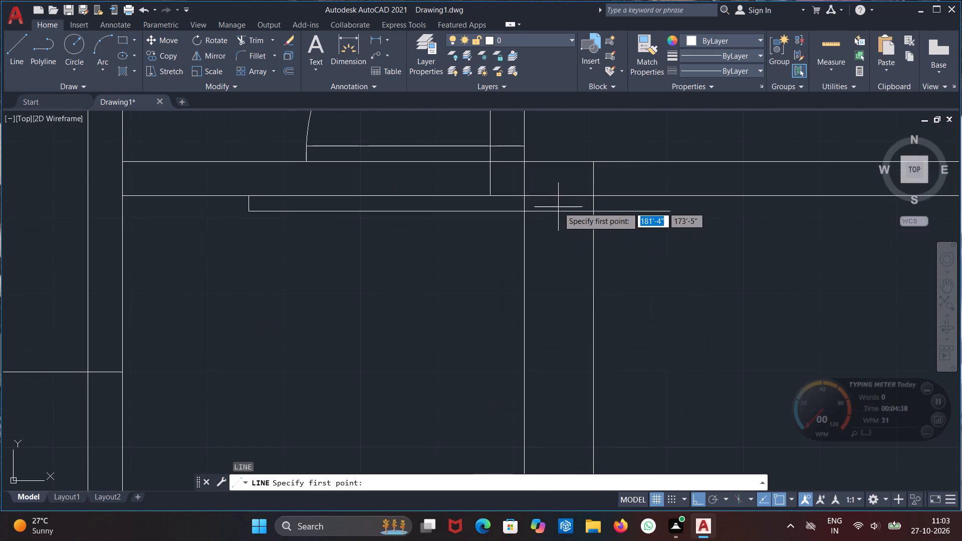
click(557, 196)
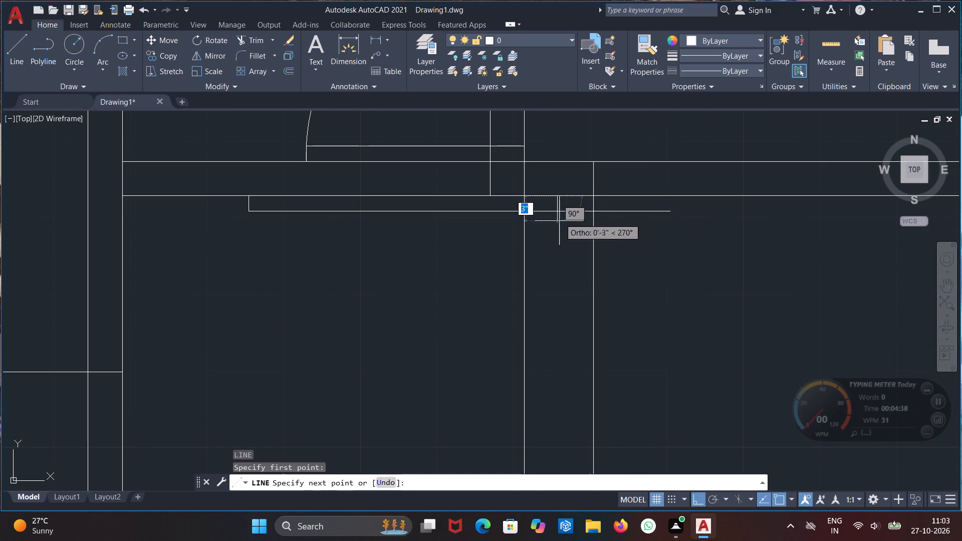
scroll(556, 335, down, 2)
middle_drag(559, 358, 563, 356)
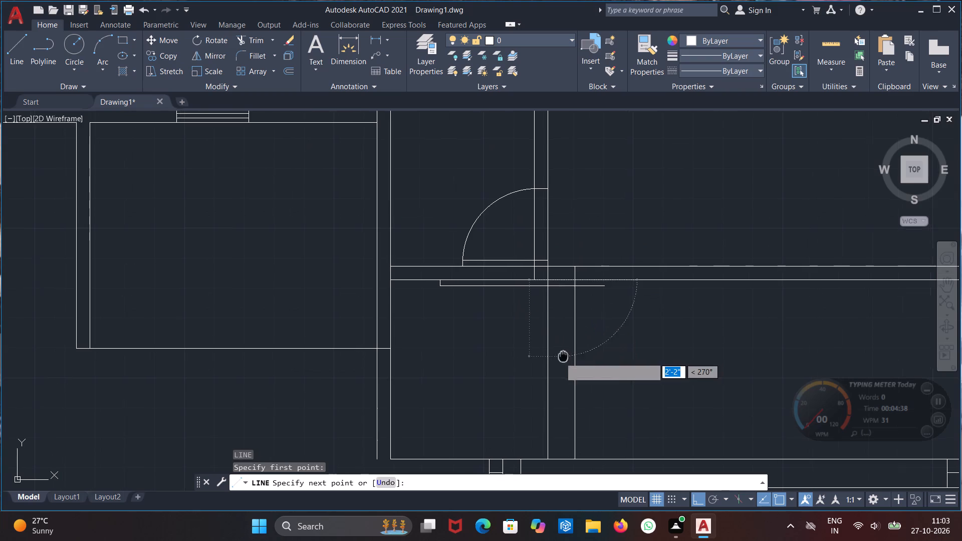
middle_drag(563, 356, 554, 285)
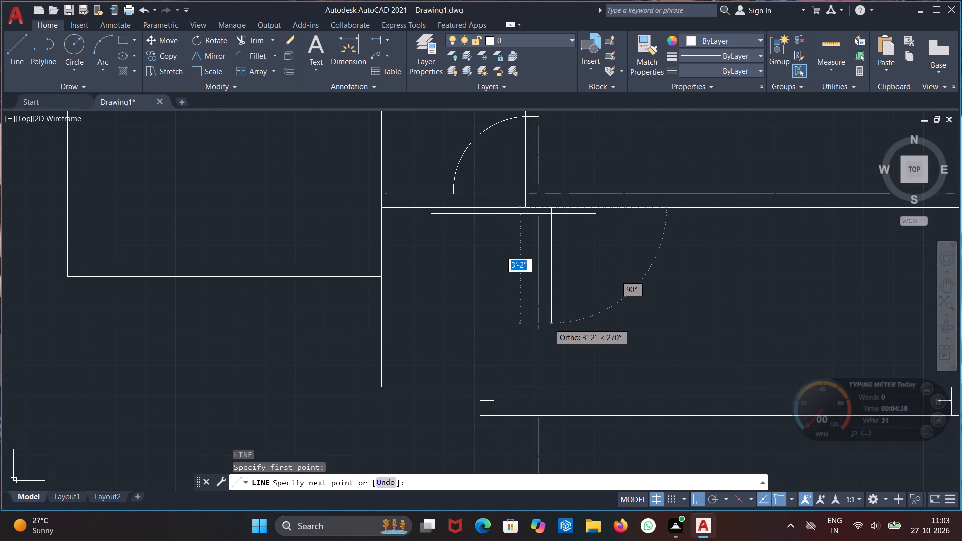
click(549, 323)
click(483, 320)
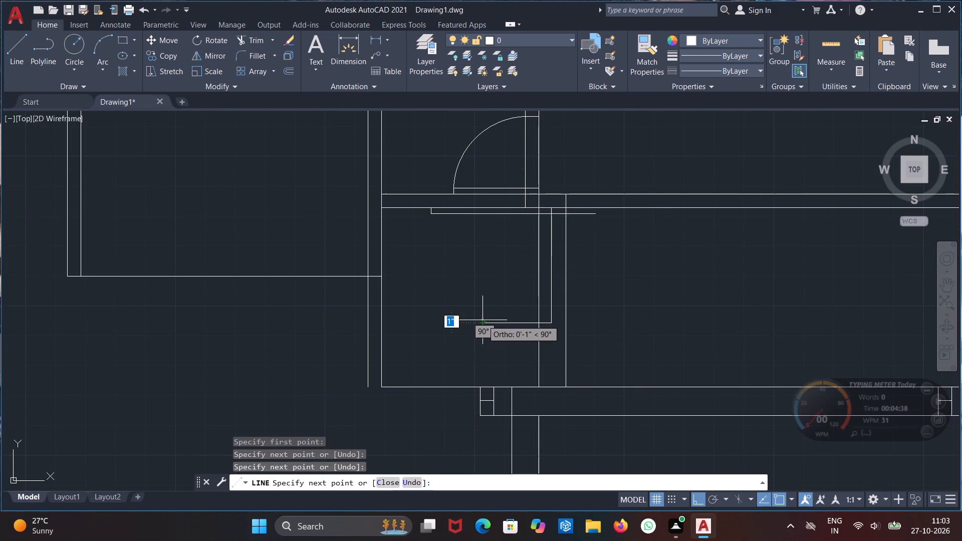
key(Escape)
Trim the jamb line west of the vertical wall and the door leaf line east of the wall.
text(TR)
key(Return)
click(515, 324)
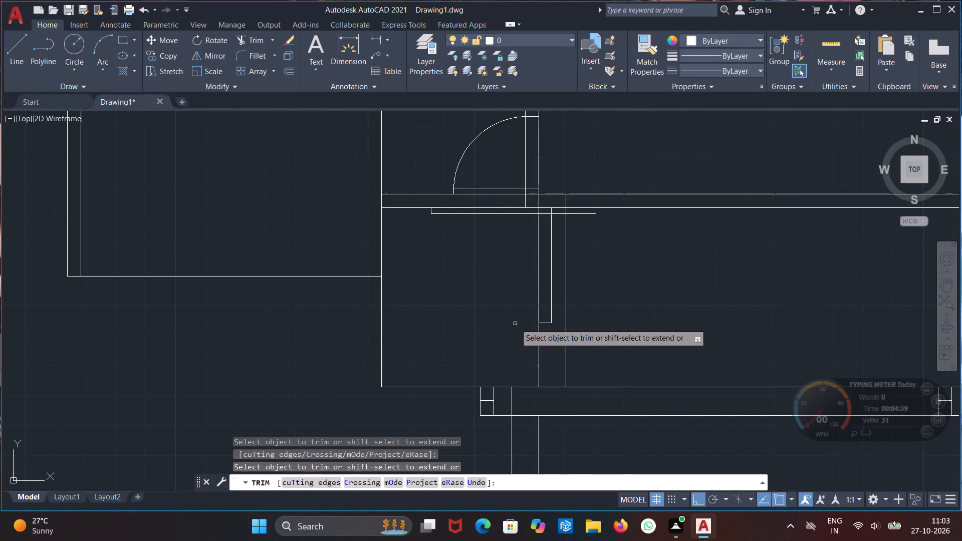
click(580, 214)
key(Escape)
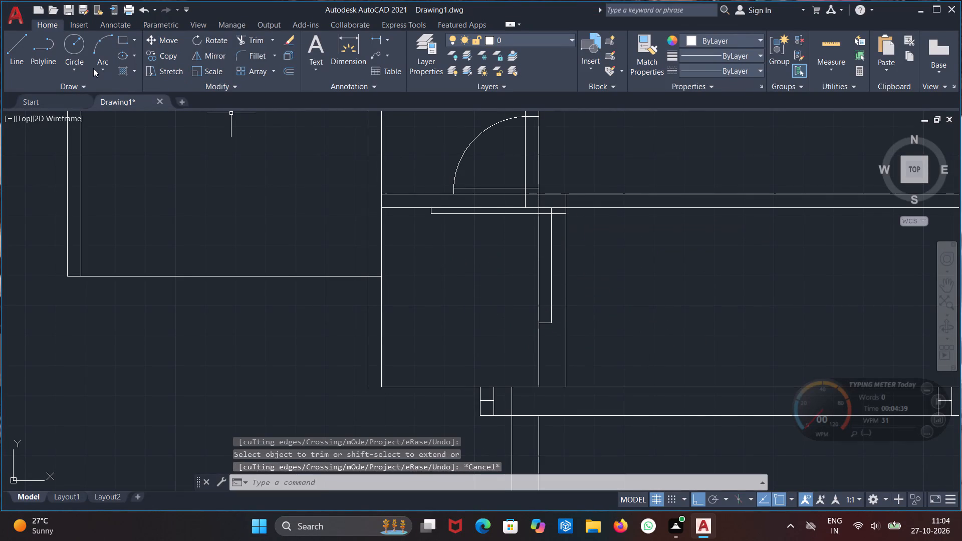
Draw a three-point swing arc from the jamb line's west end through the leaf's free lower corner to its upper corner.
click(93, 68)
click(106, 87)
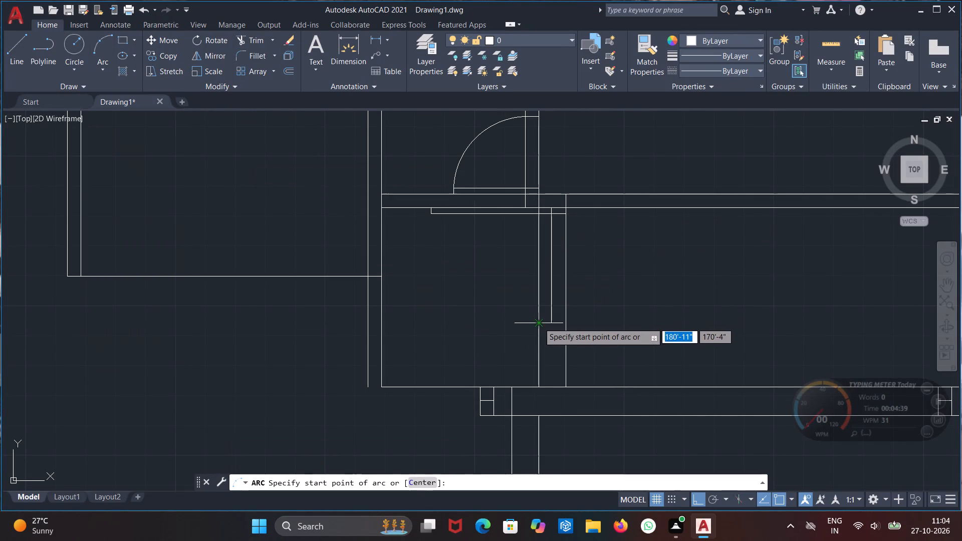
click(539, 323)
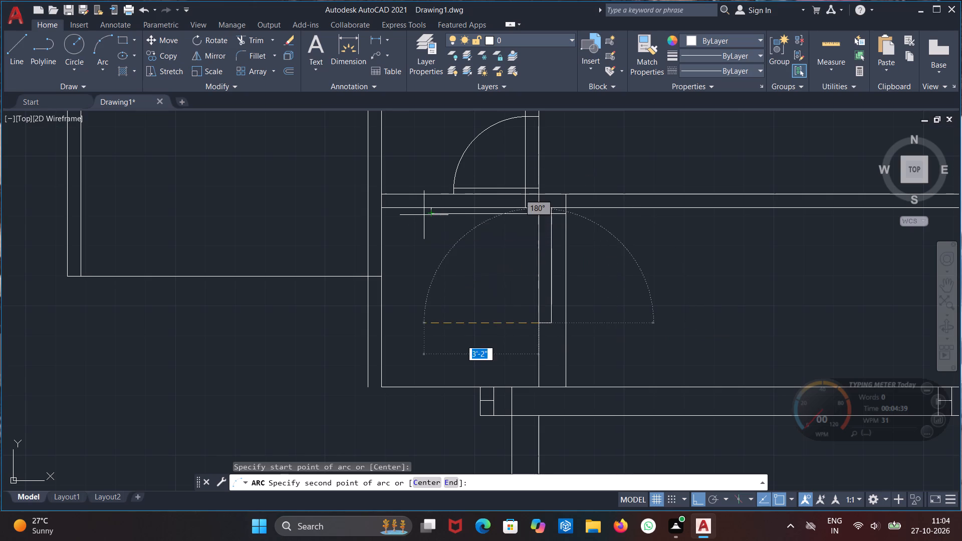
click(432, 215)
click(432, 207)
scroll(524, 273, down, 3)
scroll(535, 296, up, 3)
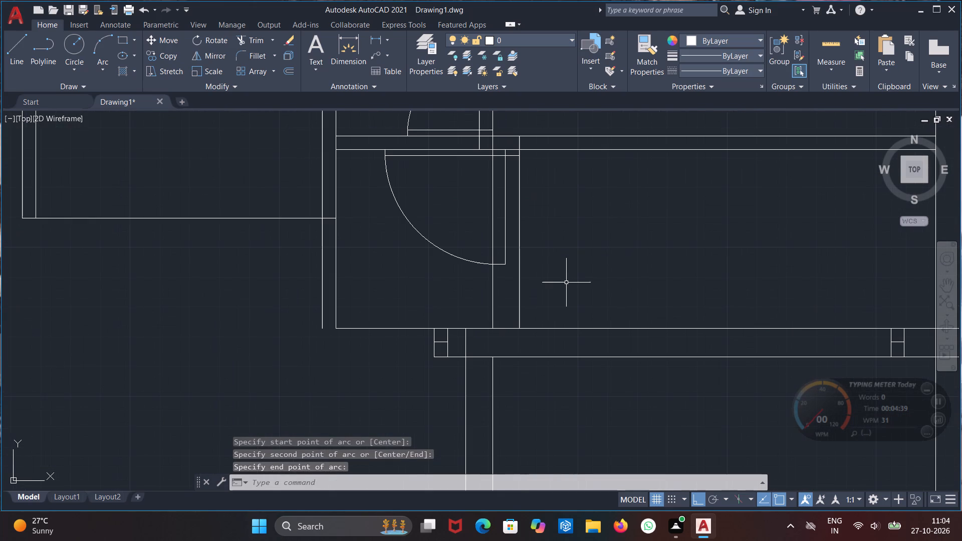
Draw a horizontal jamb line from the swing arc's lower end east across the vertical wall, past its east line.
key(Escape)
key(l)
key(Return)
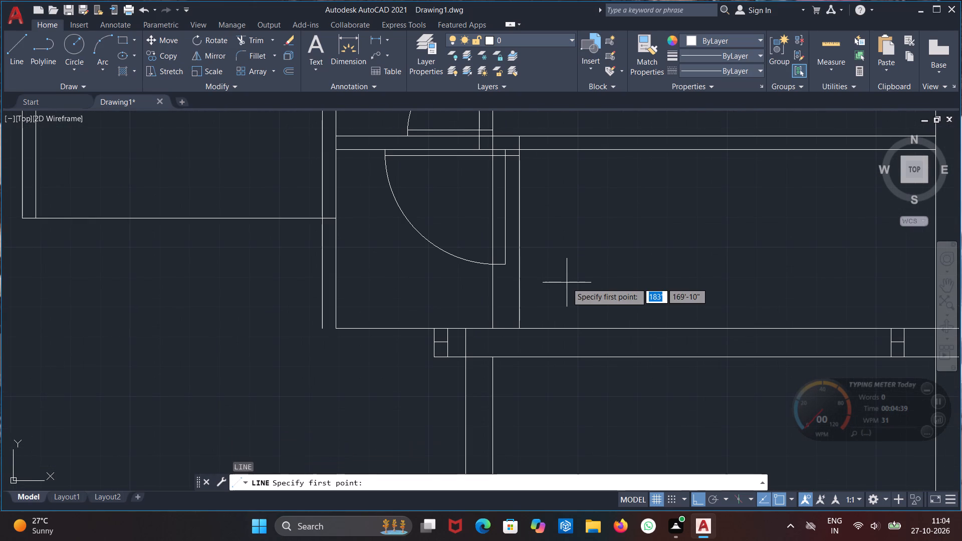
scroll(491, 270, up, 3)
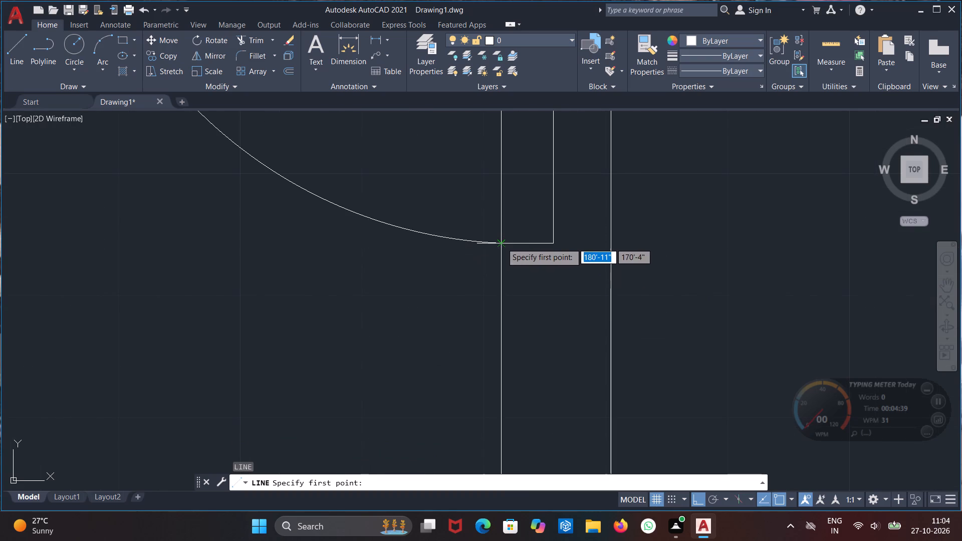
click(502, 243)
click(655, 253)
scroll(654, 255, down, 3)
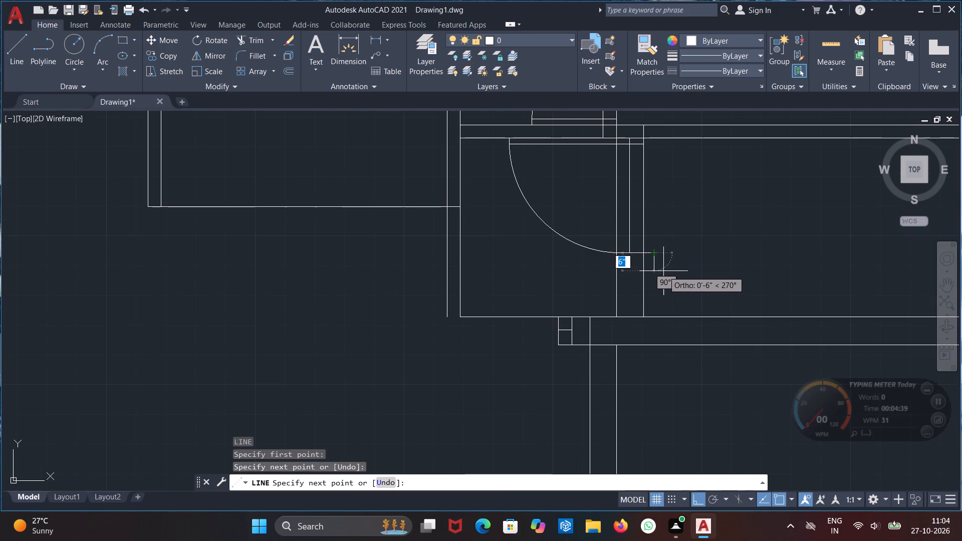
key(Escape)
Trim both vertical wall lines and the middle line out of the door opening, and the jamb line's overshoot east of the wall.
scroll(668, 247, down, 1)
middle_drag(669, 240, 514, 274)
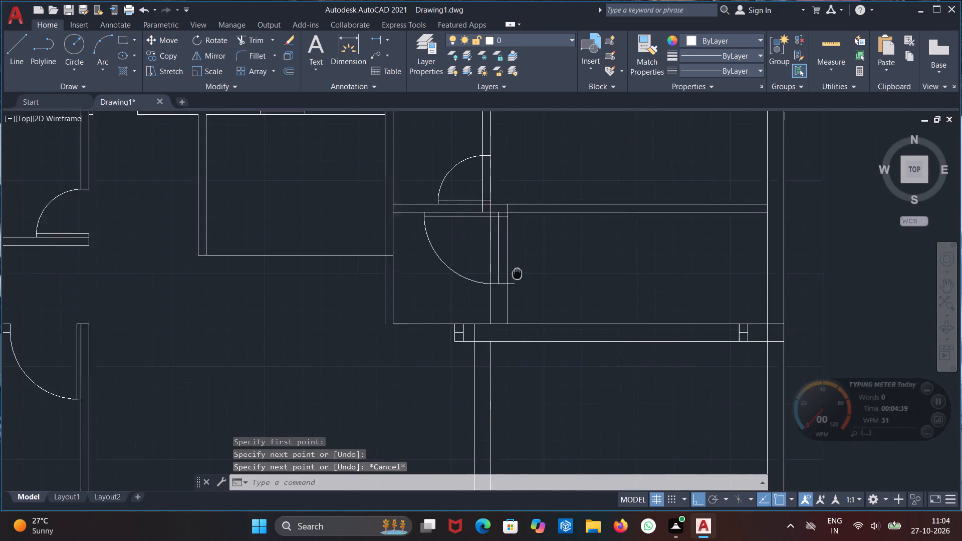
middle_drag(514, 274, 504, 275)
text(TR)
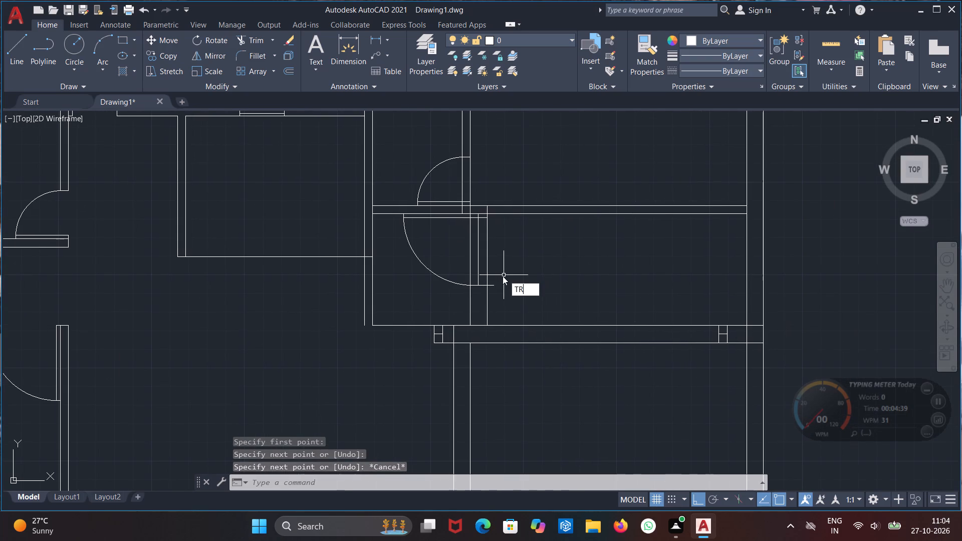
key(Return)
click(488, 253)
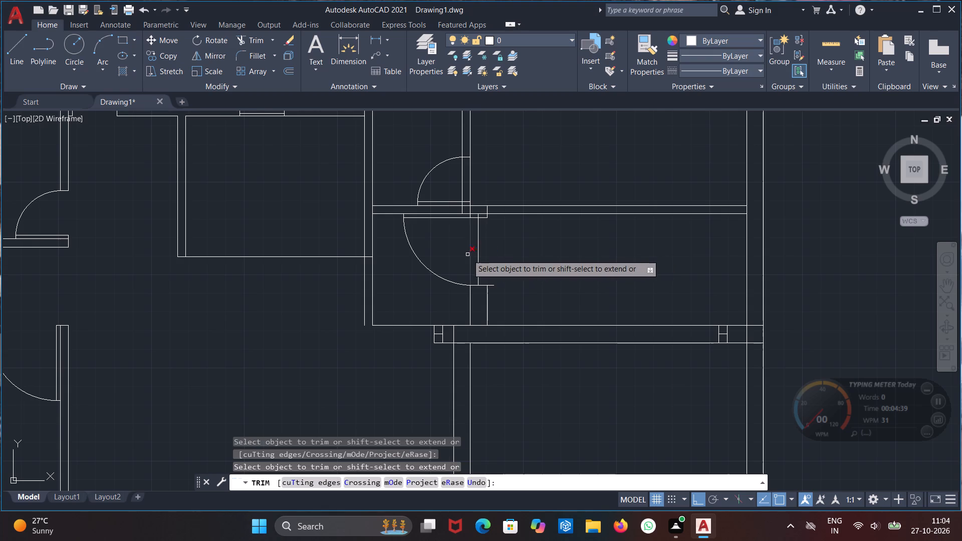
click(467, 254)
click(489, 251)
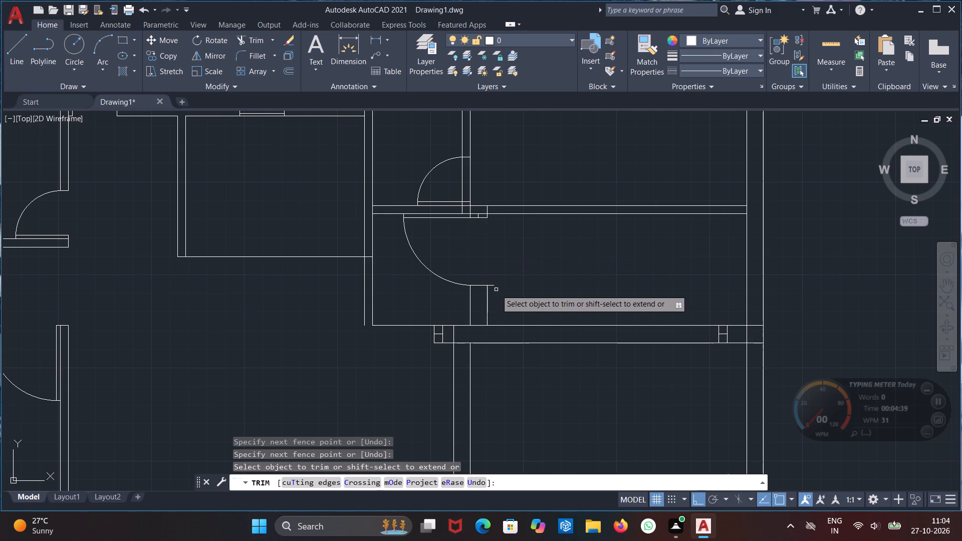
click(494, 284)
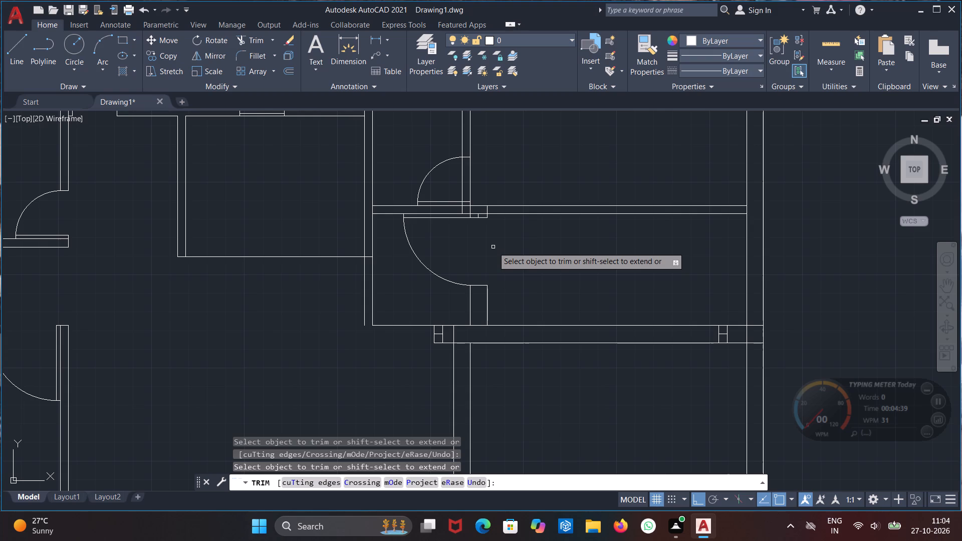
key(Escape)
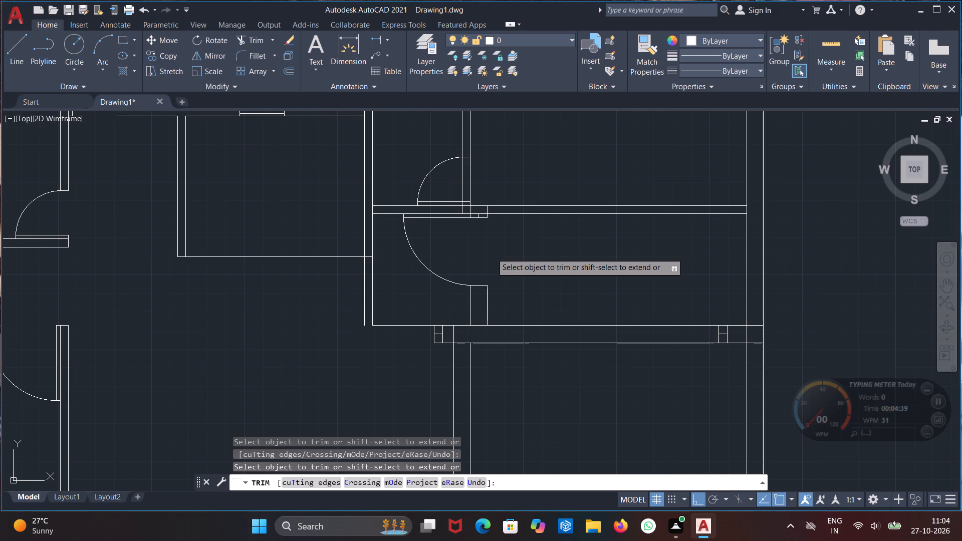
Undo the door opening trims and the jamb line drawn at the swing arc's lower end.
key(ctrl+z)
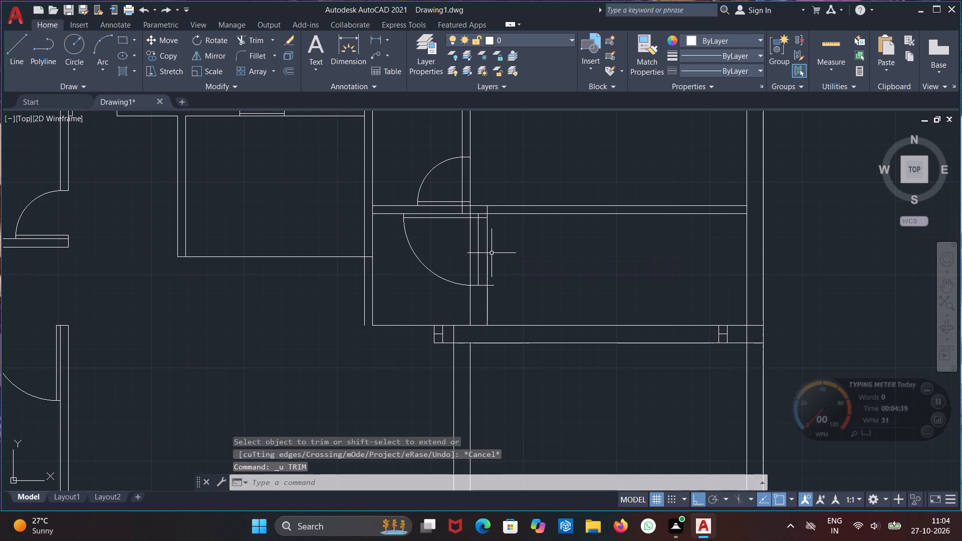
key(ctrl+z)
key(ctrl+z)
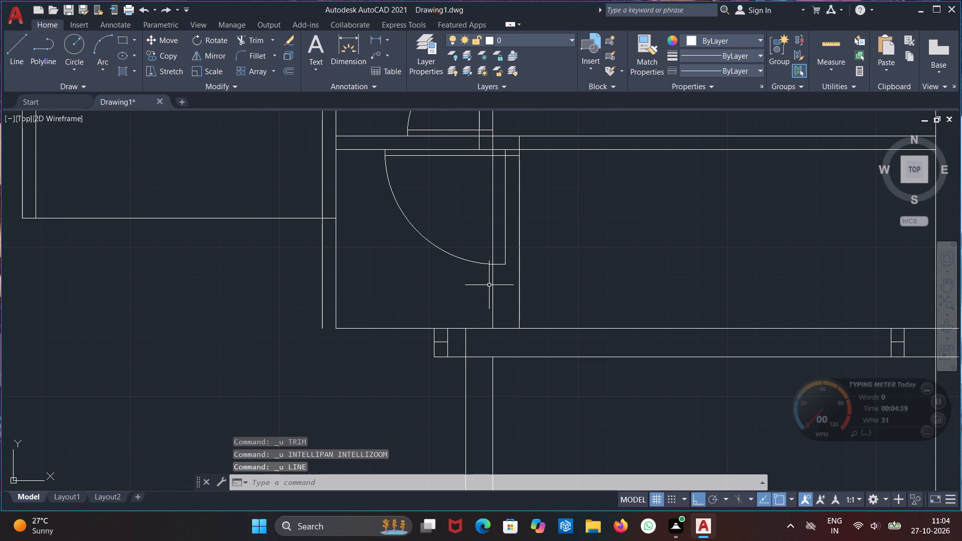
Draw a horizontal jamb line about 1'-3" long just below the swing arc's lower end, crossing both vertical wall lines.
key(l)
key(Return)
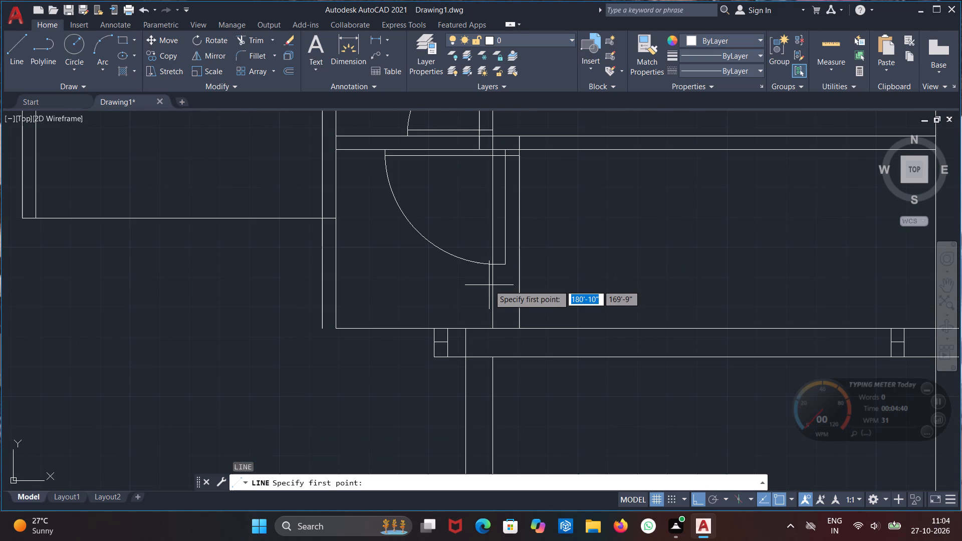
scroll(487, 264, up, 3)
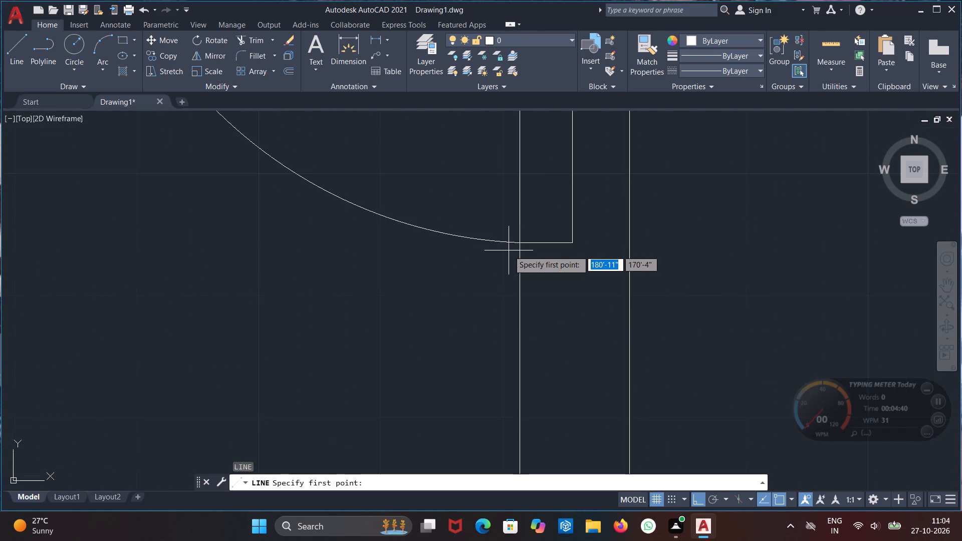
click(509, 252)
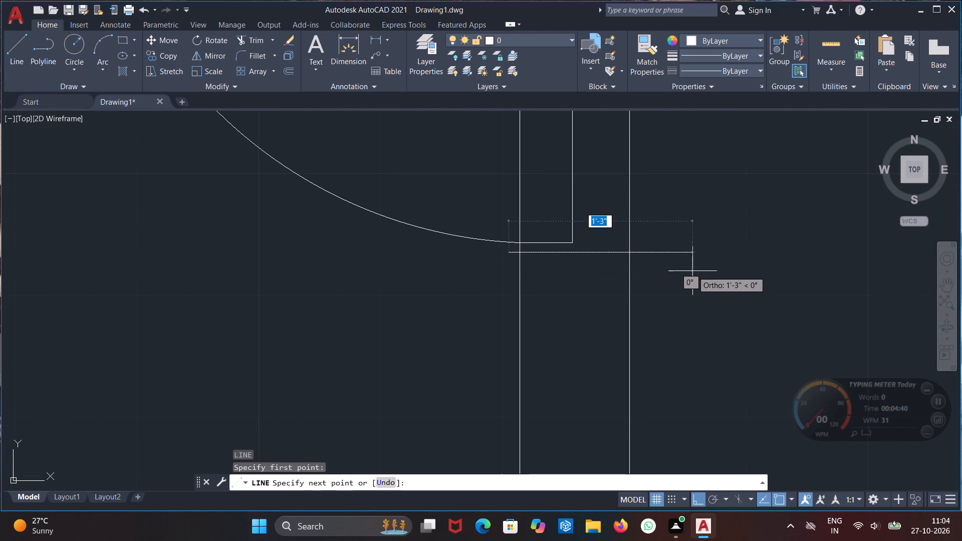
click(691, 272)
key(Escape)
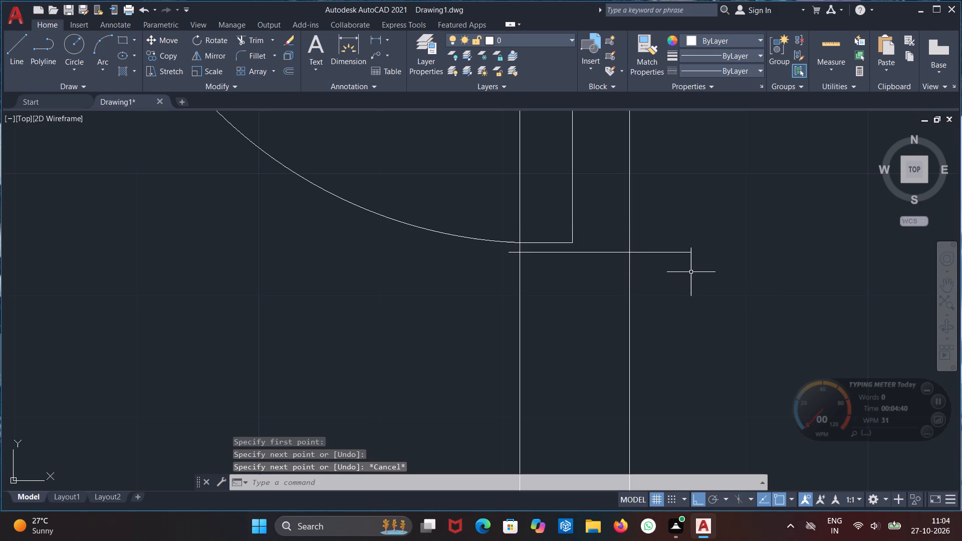
Extend the vertical door line between the two wall lines down to the new jamb line.
text(EX)
key(Return)
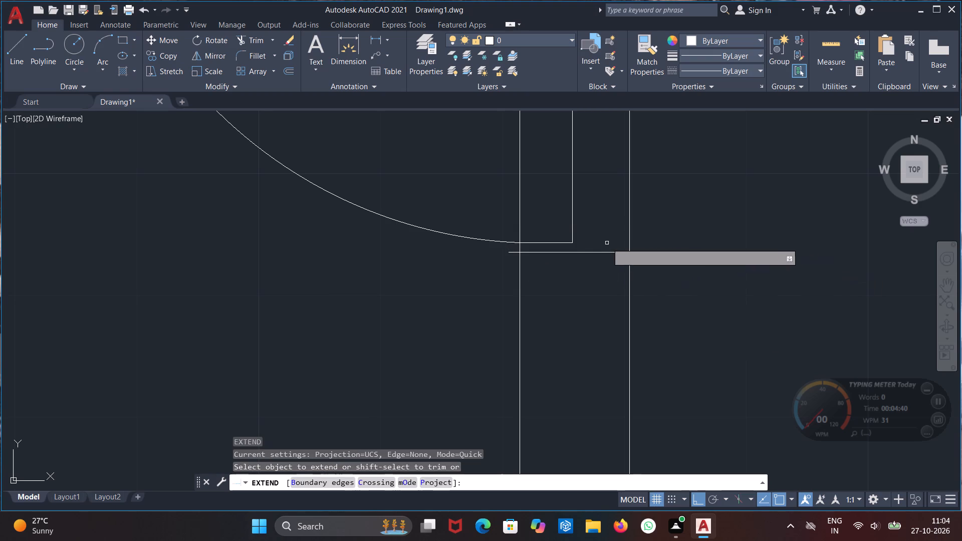
click(572, 239)
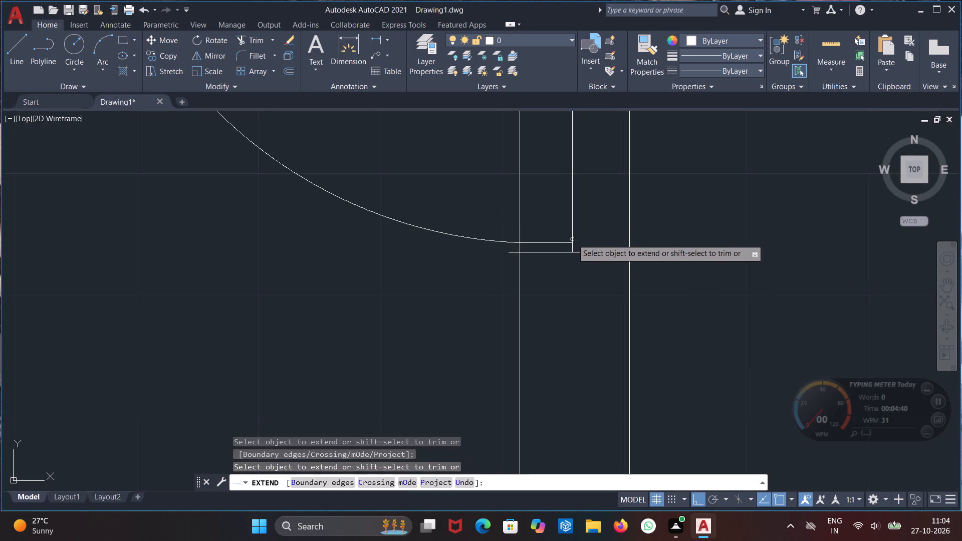
scroll(612, 292, down, 2)
middle_drag(656, 296, 591, 312)
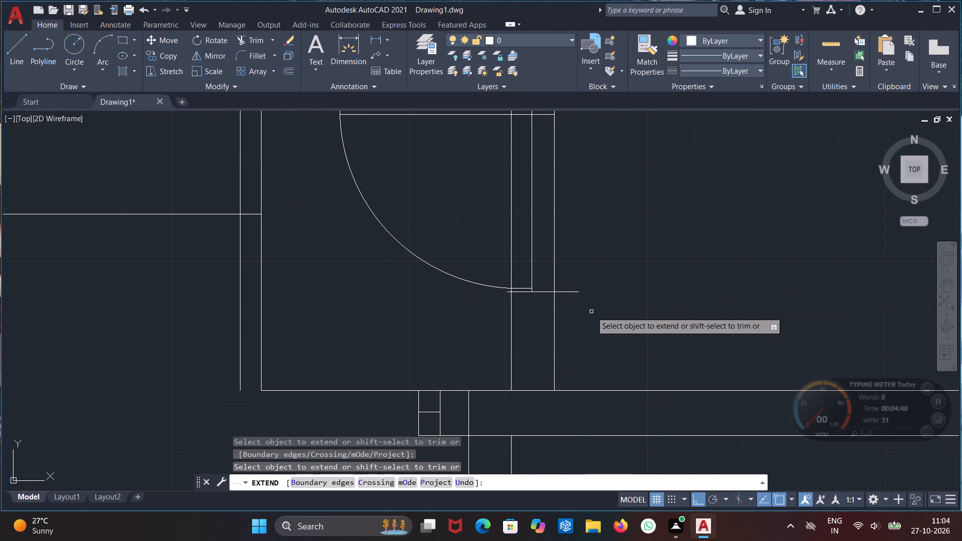
key(Escape)
Trim the new jamb line's overshoots east and west of the vertical wall.
text(TR)
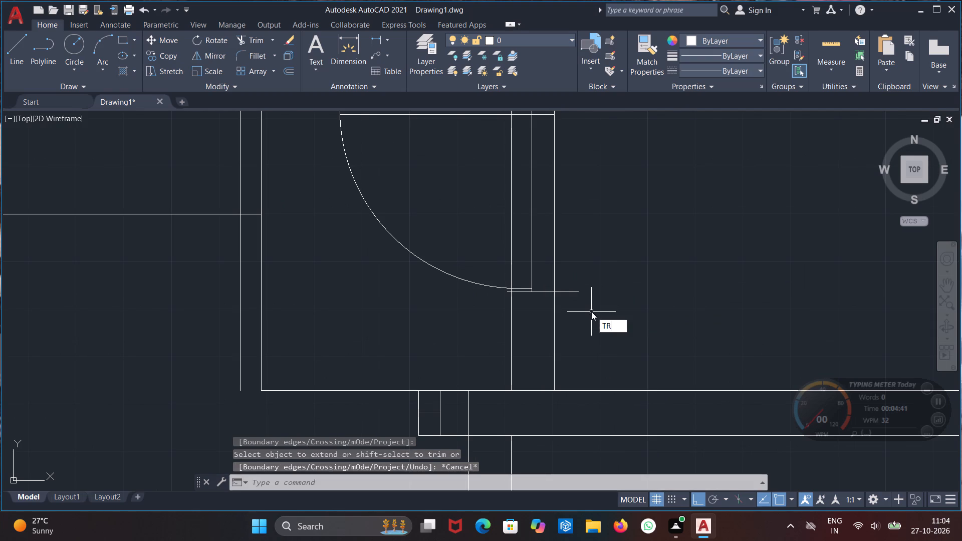
key(Return)
click(564, 295)
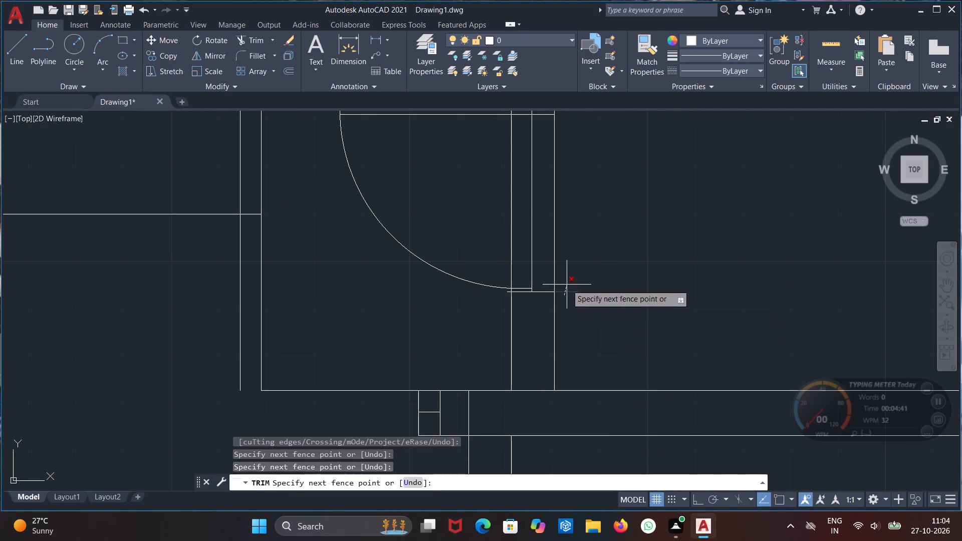
click(567, 285)
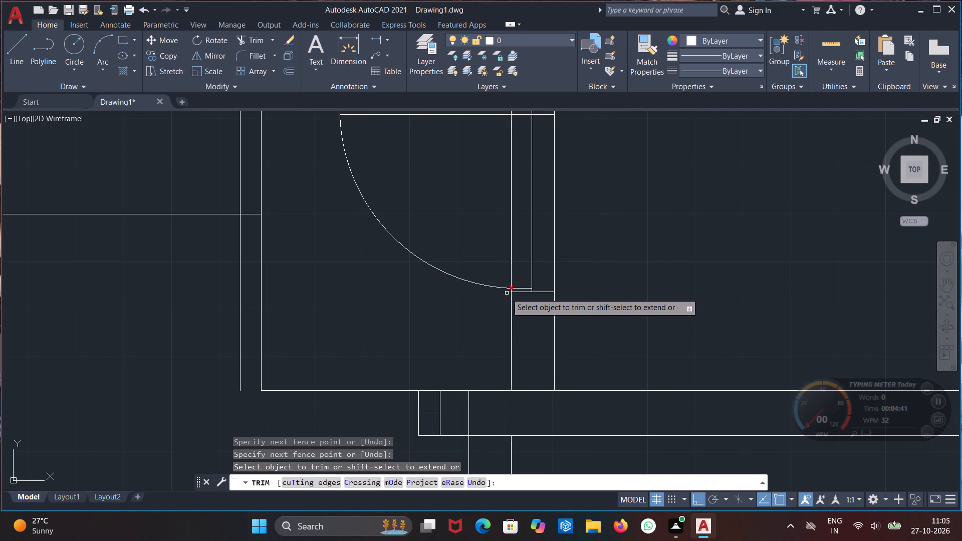
click(507, 293)
Trim both vertical wall lines and the middle line out of the door opening, including the short stub between arc and jamb.
middle_drag(565, 266, 530, 358)
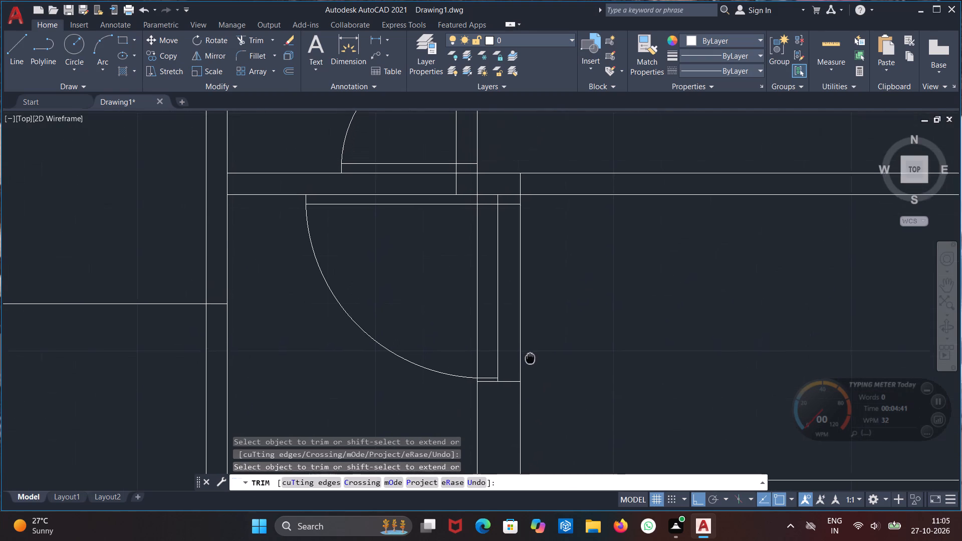
middle_drag(530, 358, 527, 364)
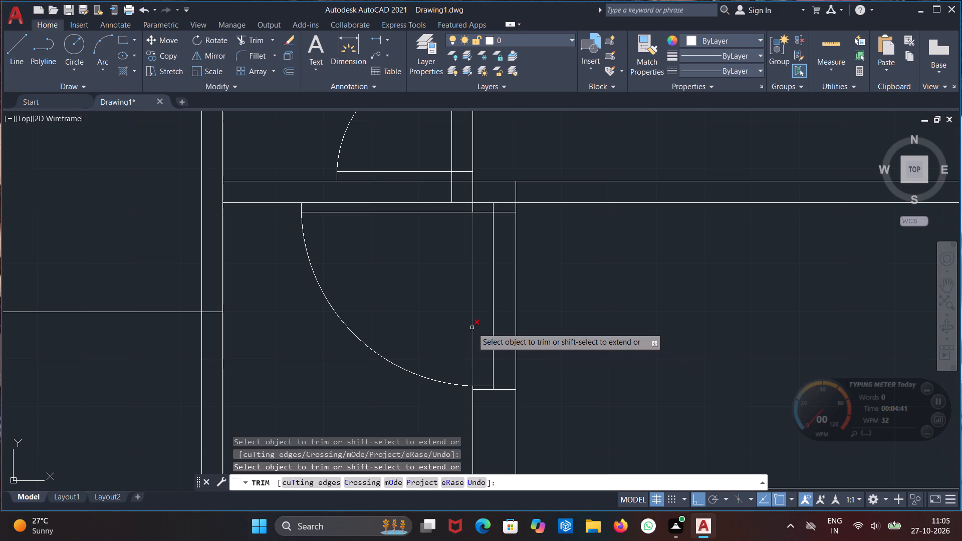
click(482, 320)
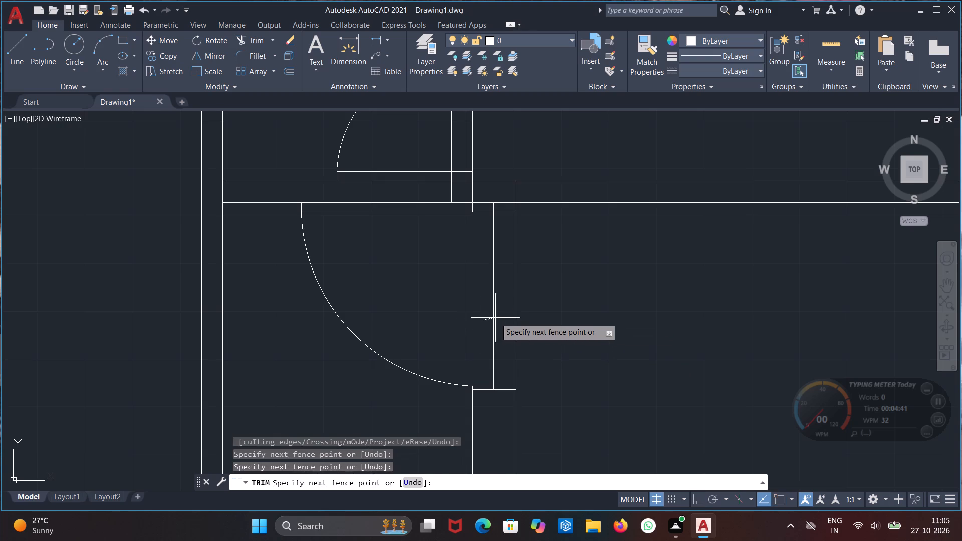
click(515, 316)
click(515, 311)
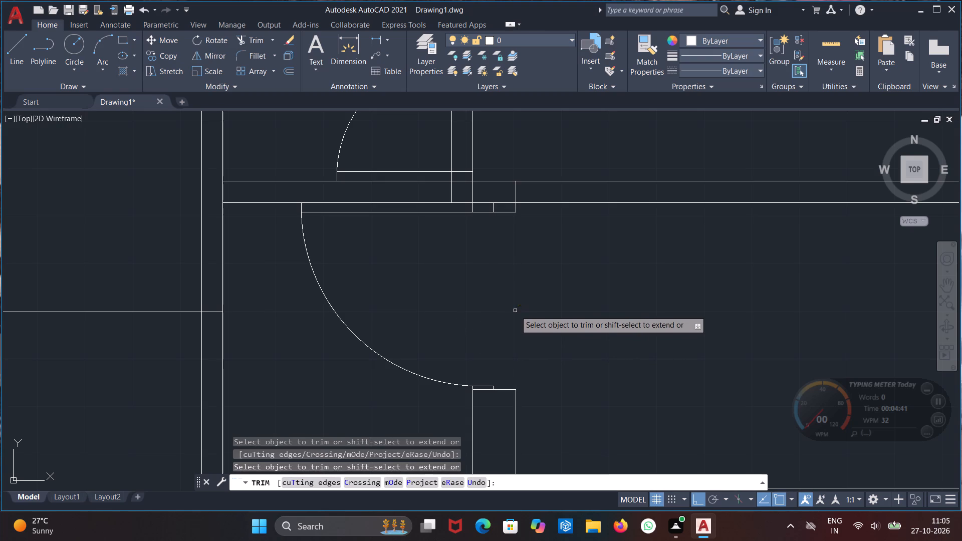
scroll(531, 281, down, 1)
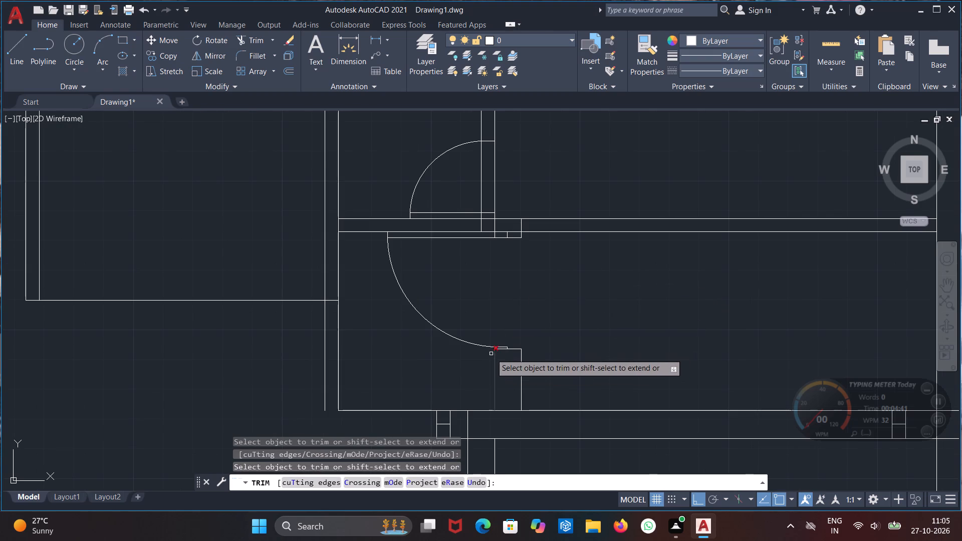
scroll(491, 354, up, 5)
click(500, 340)
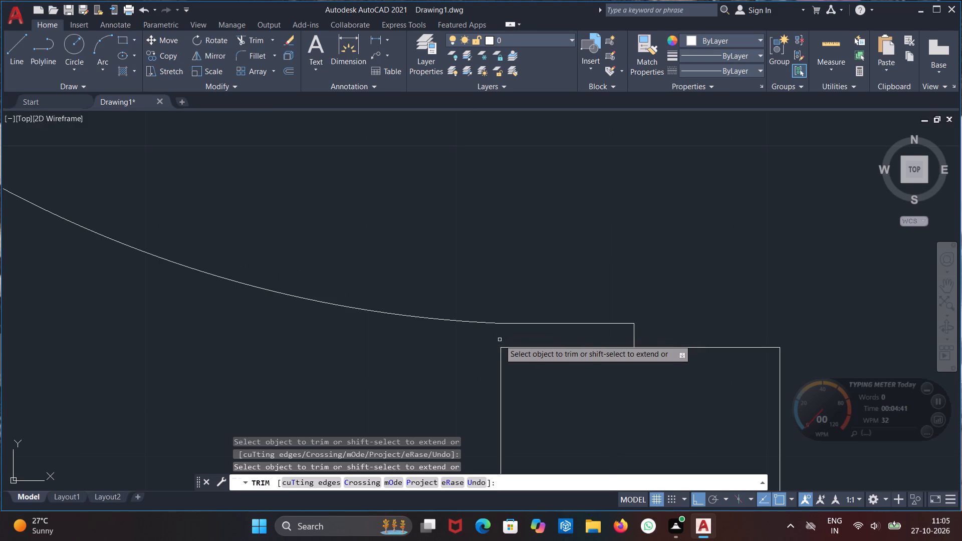
Trim the vertical lines crossing the horizontal wall between the two doors, and the wall-line stub inside the lower door's upper jamb.
scroll(583, 303, down, 3)
middle_drag(653, 255, 563, 351)
scroll(557, 324, down, 3)
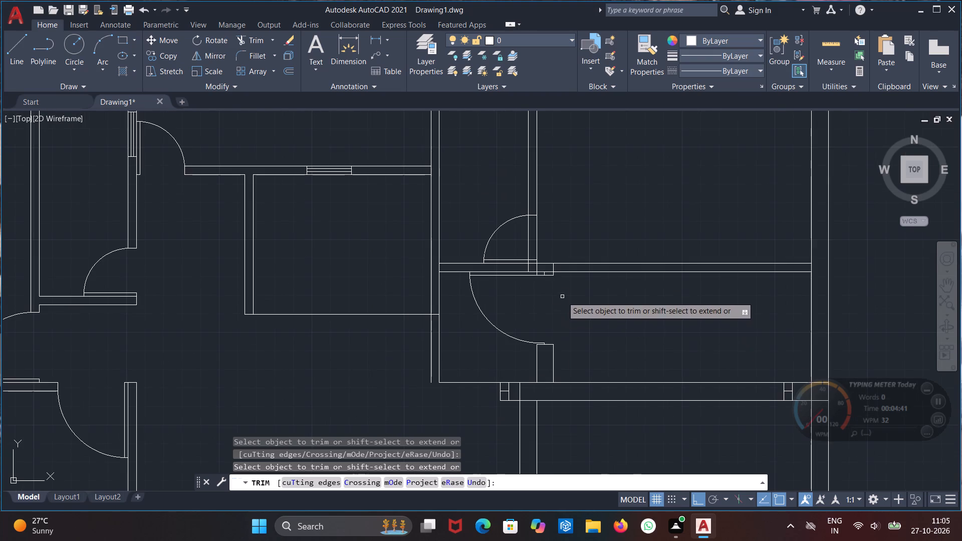
middle_drag(562, 297, 533, 350)
scroll(521, 329, up, 3)
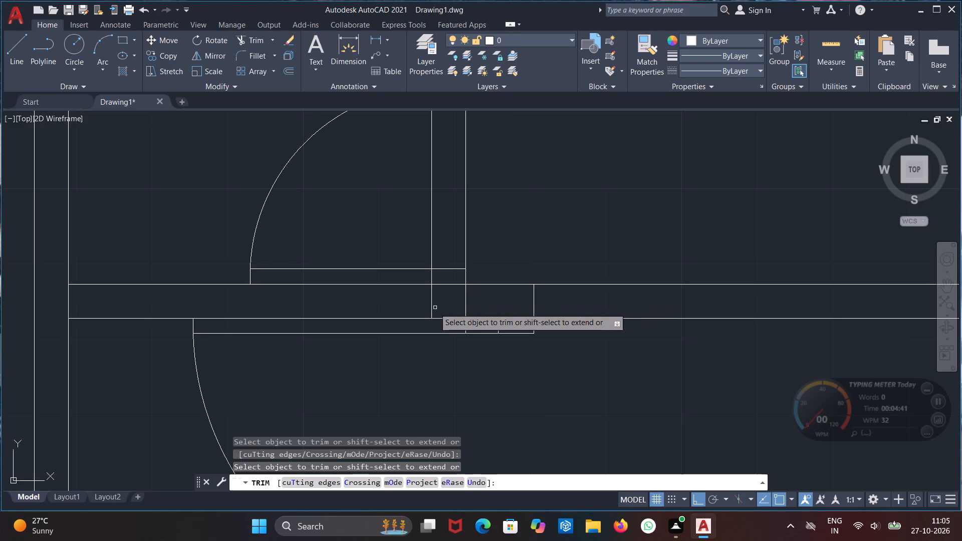
click(421, 308)
click(482, 305)
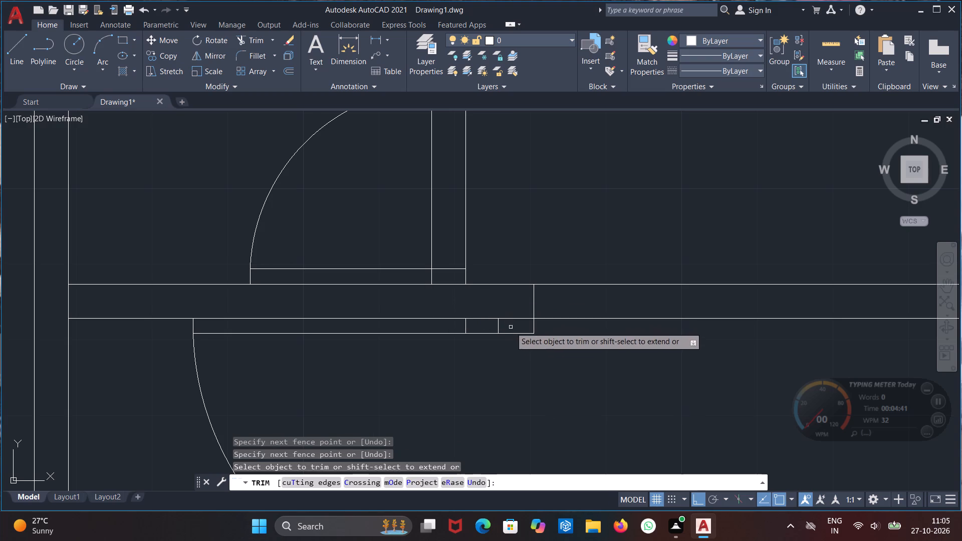
scroll(511, 333, down, 1)
click(483, 329)
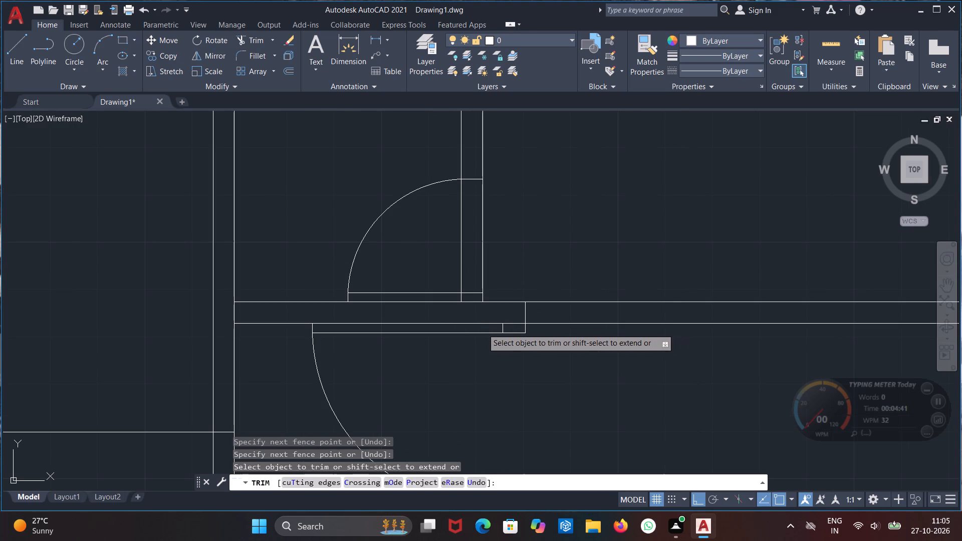
click(526, 319)
scroll(541, 338, down, 2)
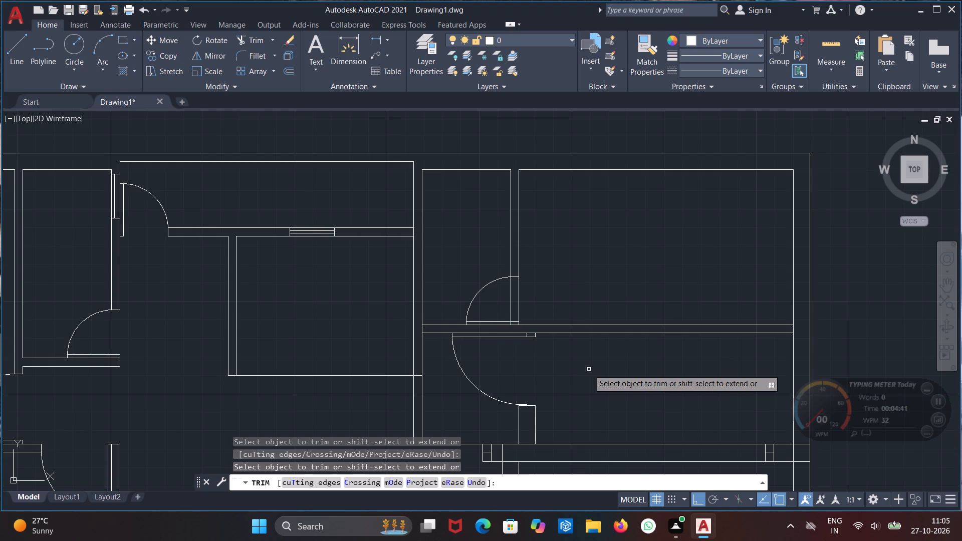
middle_drag(589, 369, 428, 326)
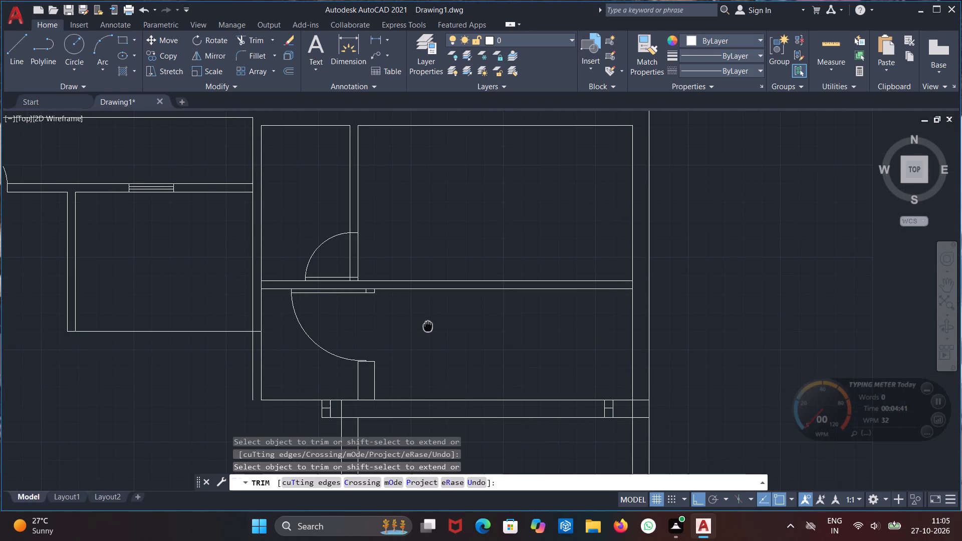
middle_drag(428, 326, 428, 328)
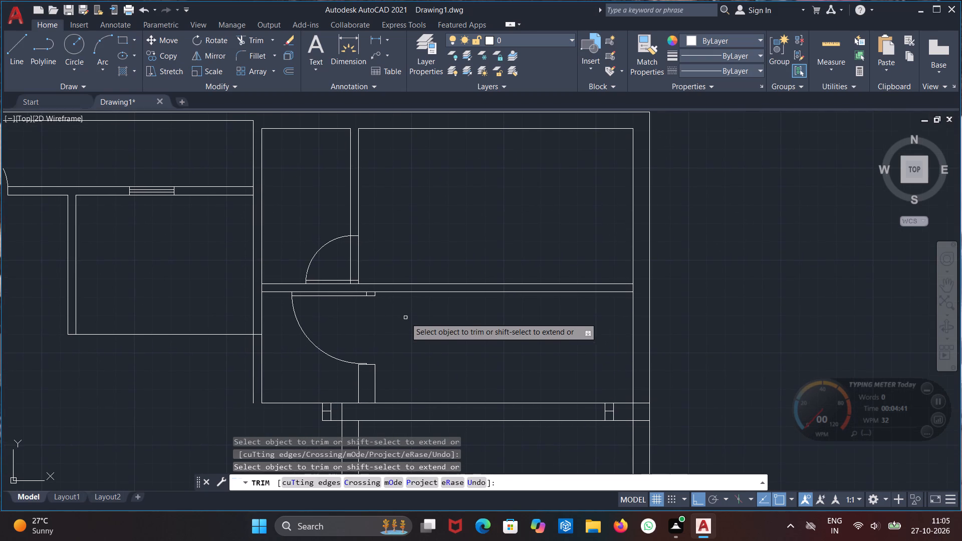
key(Escape)
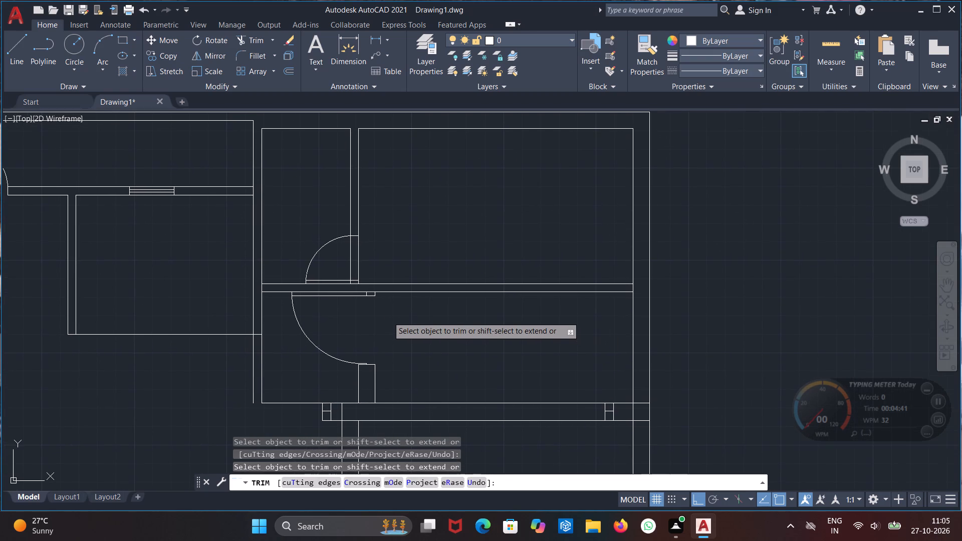
Draw a vertical line about 1'-9" long across the horizontal wall, just east of the lower door's upper jamb.
key(l)
key(Return)
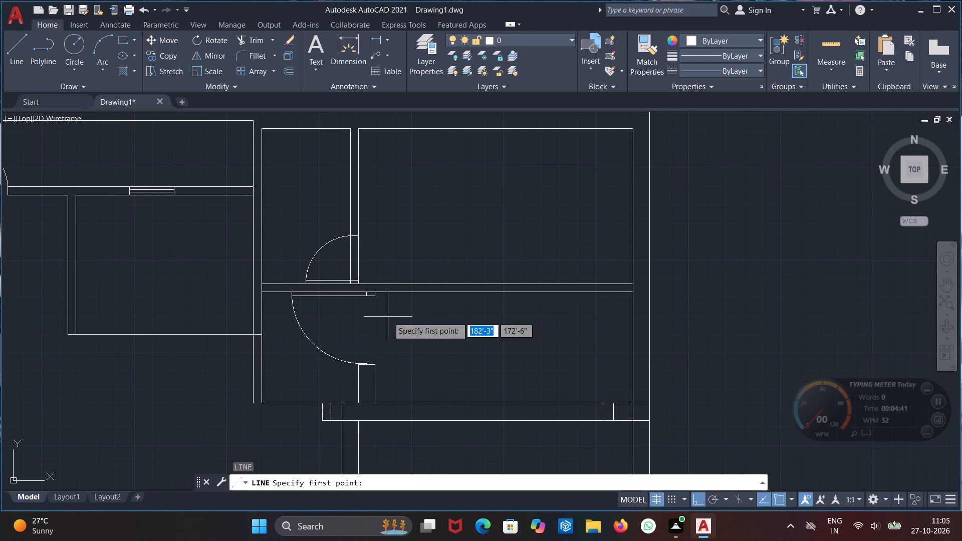
scroll(388, 314, up, 1)
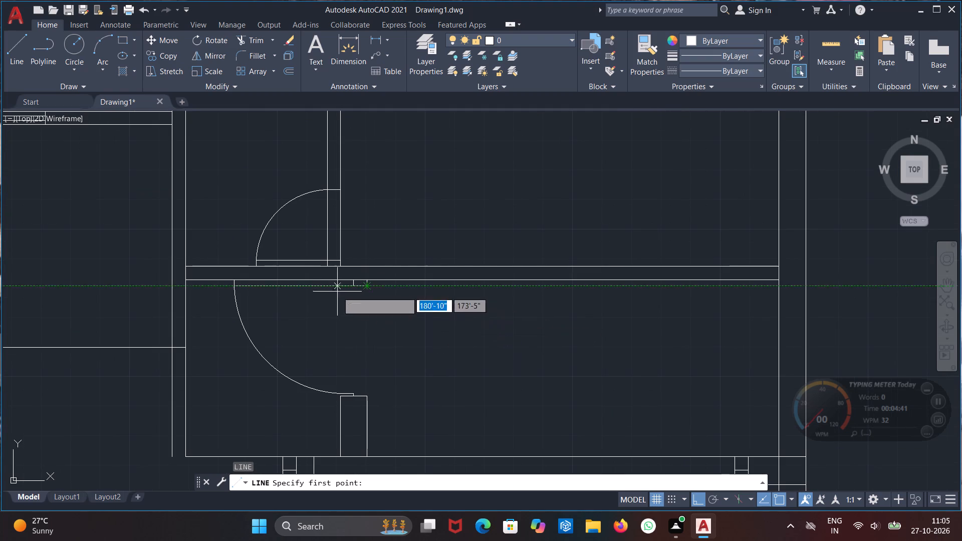
click(379, 298)
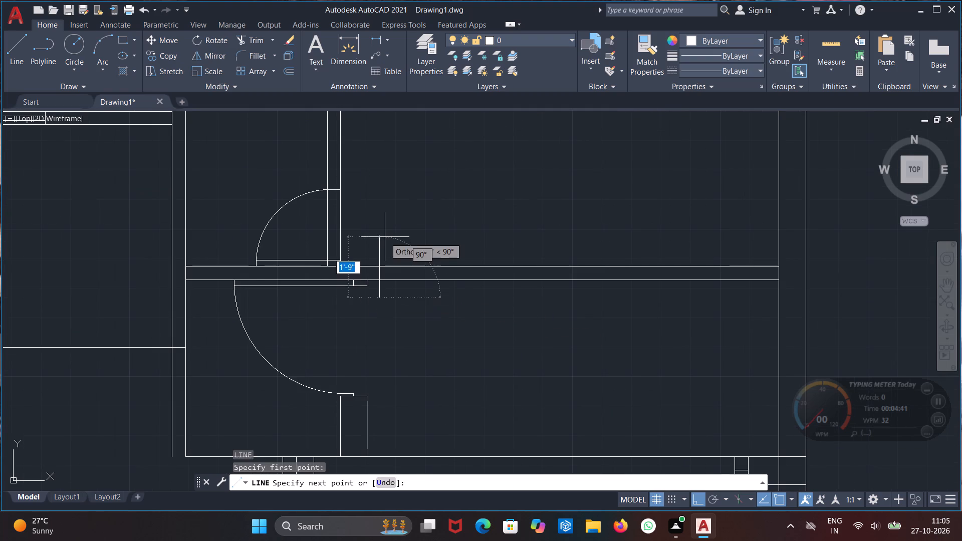
click(385, 237)
key(Escape)
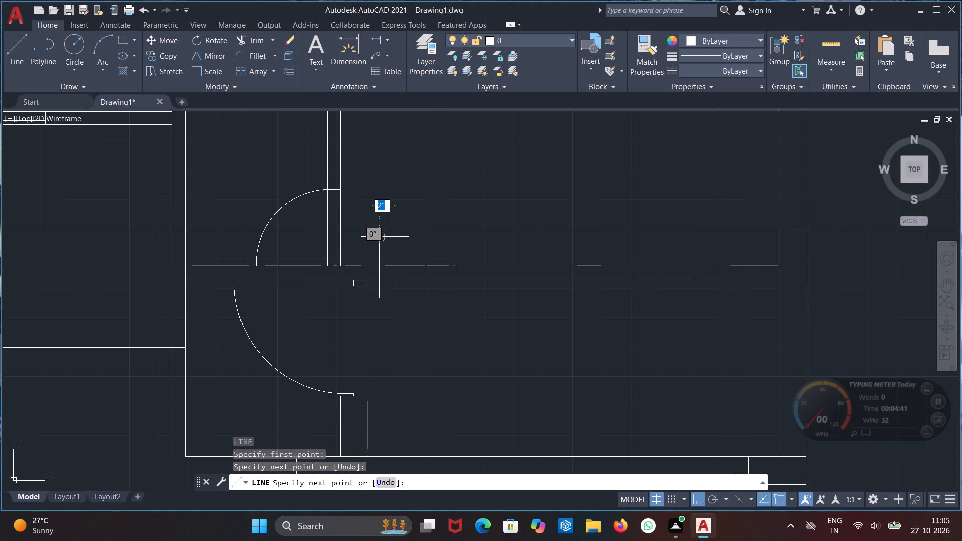
Trim both horizontal wall lines east of the new vertical line, and that line's overshoots above and below the wall.
text(TR)
key(Return)
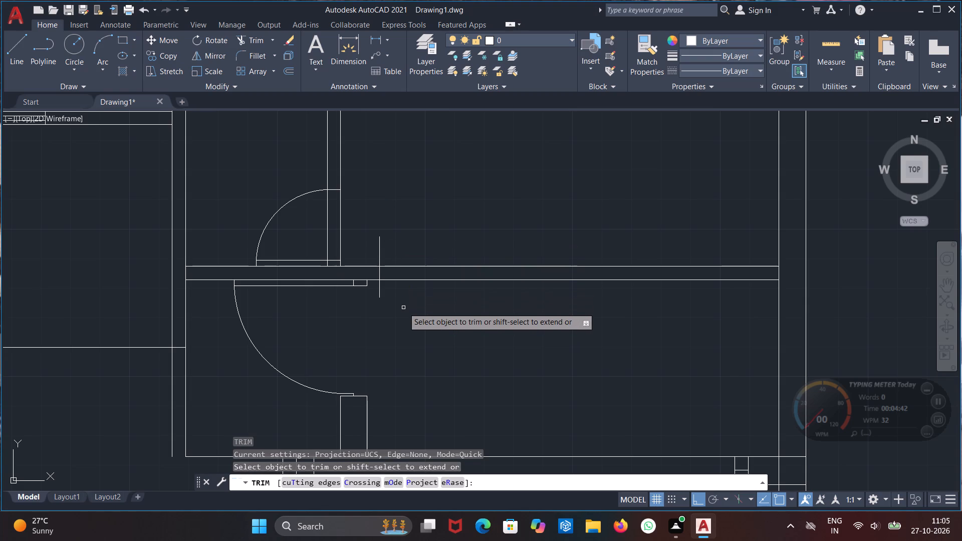
click(421, 295)
click(458, 189)
click(377, 252)
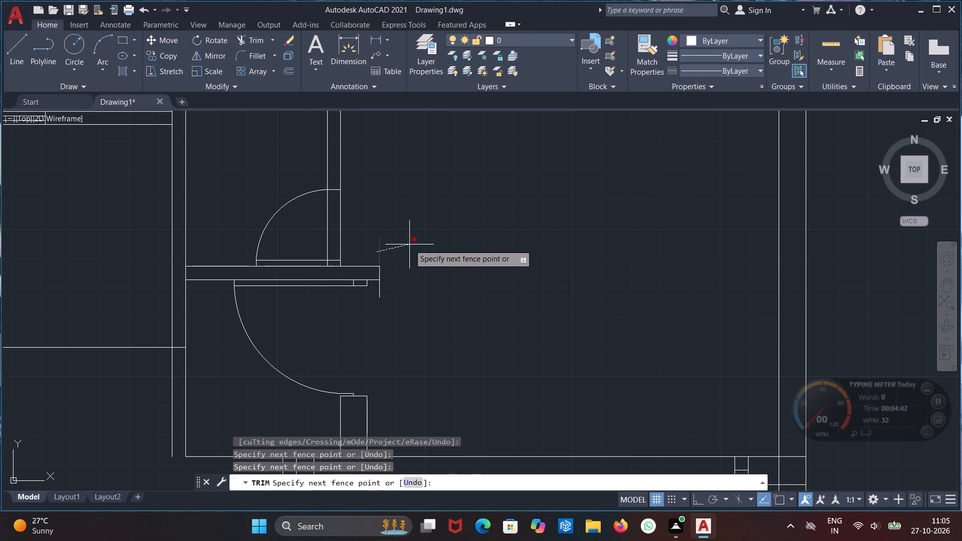
click(410, 244)
click(377, 286)
click(400, 289)
Trim the two vertical wall lines that continue south below the small central room's southeast corner.
scroll(448, 286, down, 3)
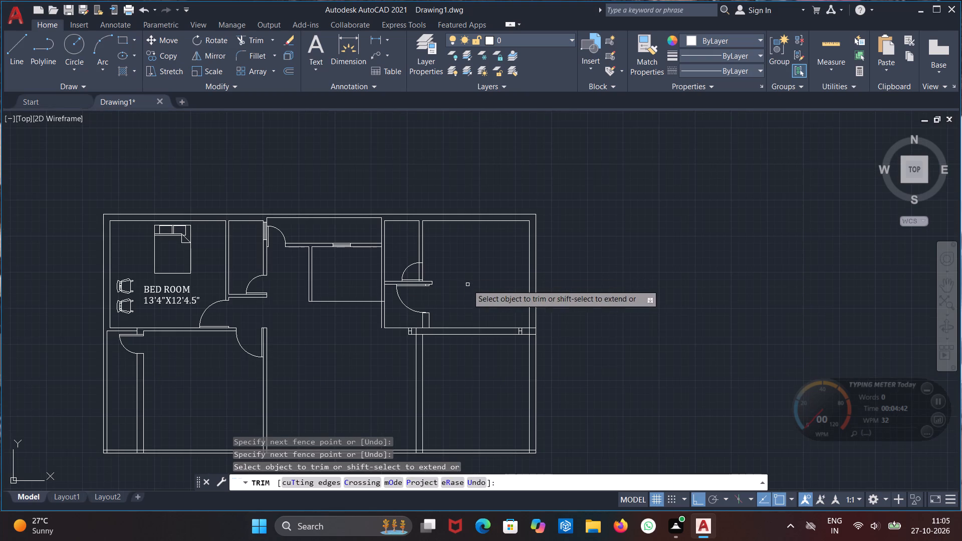
middle_drag(468, 299, 465, 229)
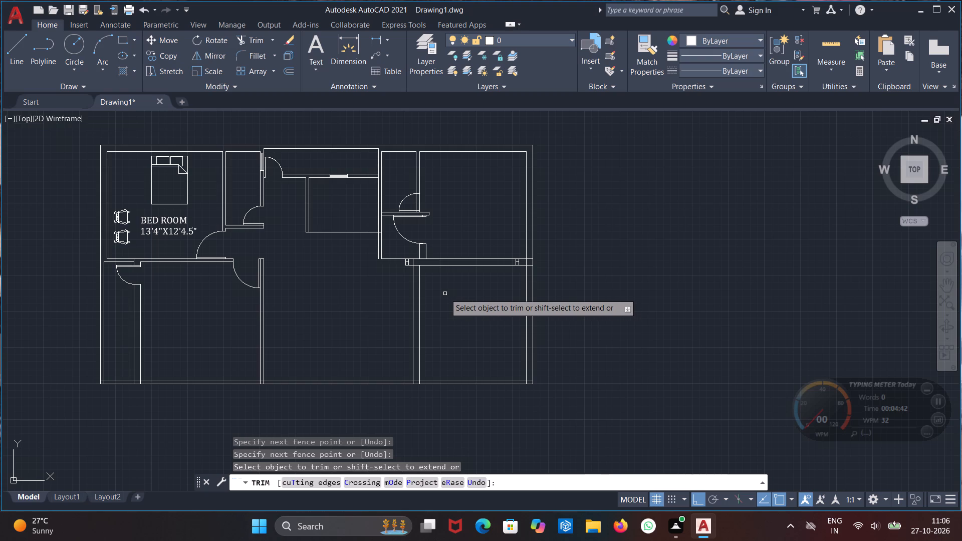
click(373, 244)
double_click(392, 245)
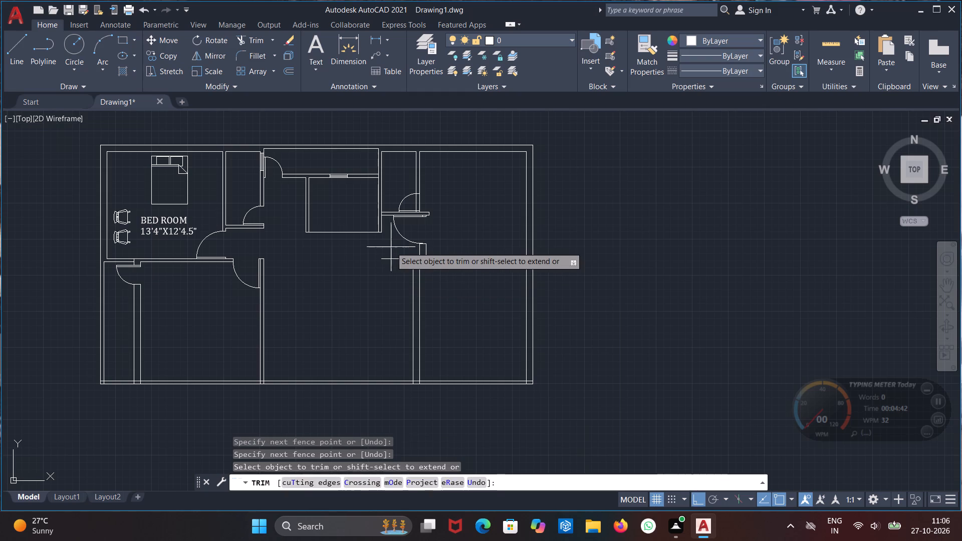
Trim the surplus horizontal wall lines and end pieces west of the vertical wall, just south of the lower east-side door.
click(386, 277)
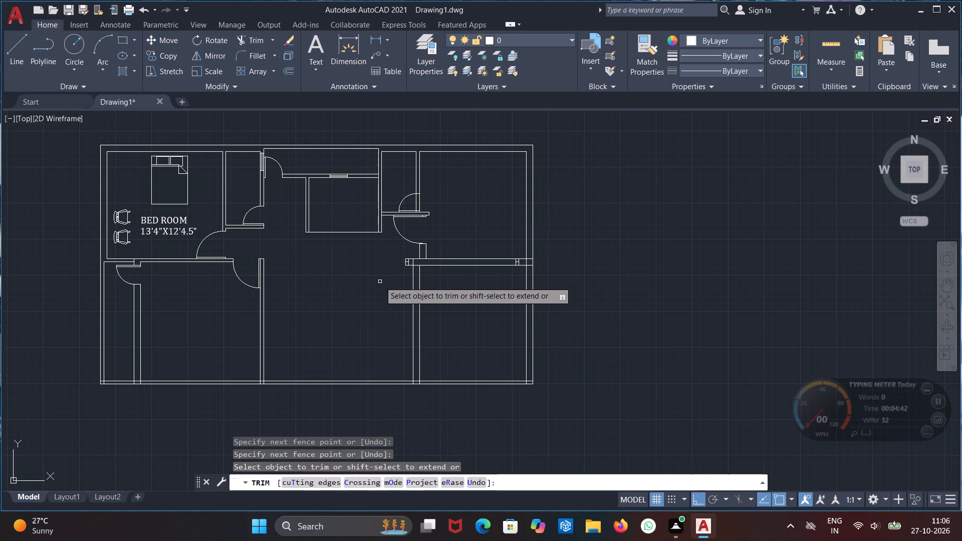
click(407, 265)
click(405, 260)
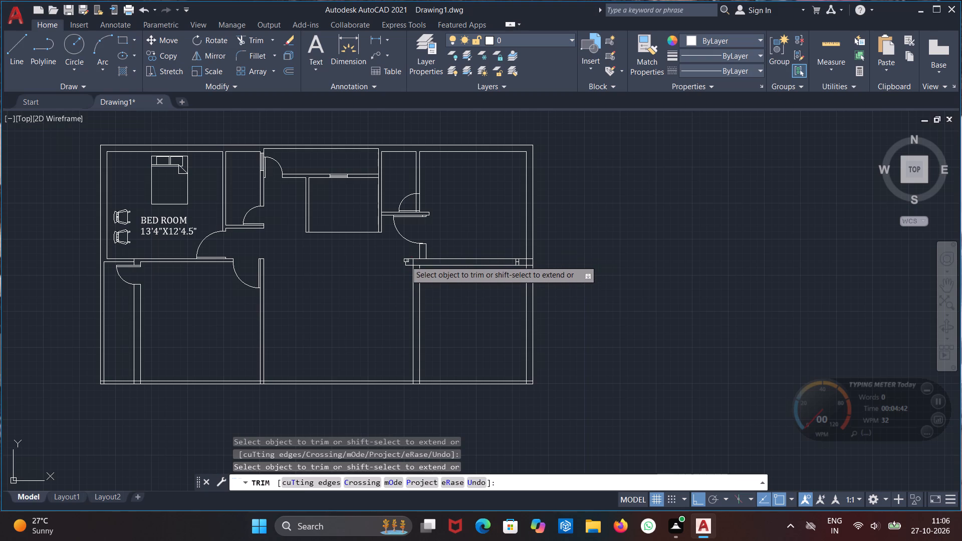
click(407, 259)
click(407, 265)
click(408, 256)
click(407, 265)
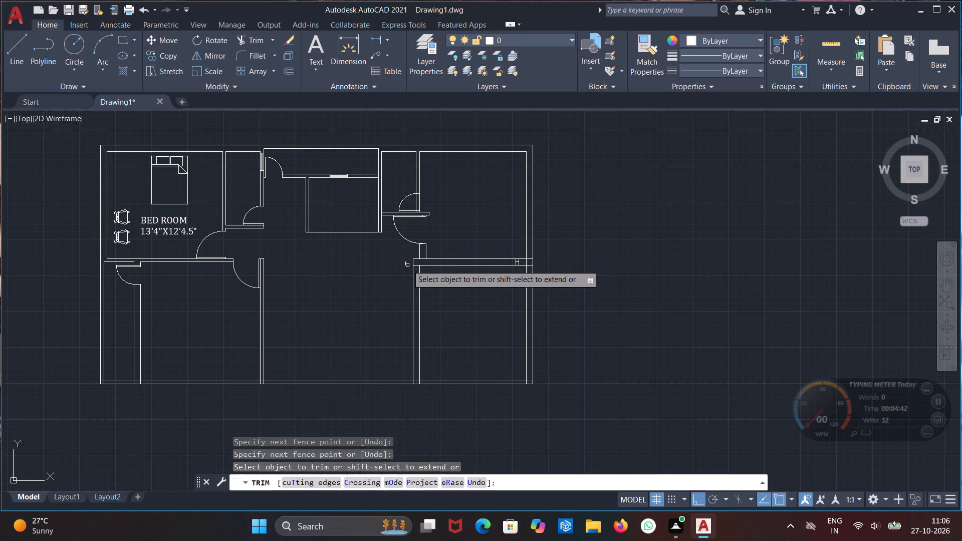
click(405, 264)
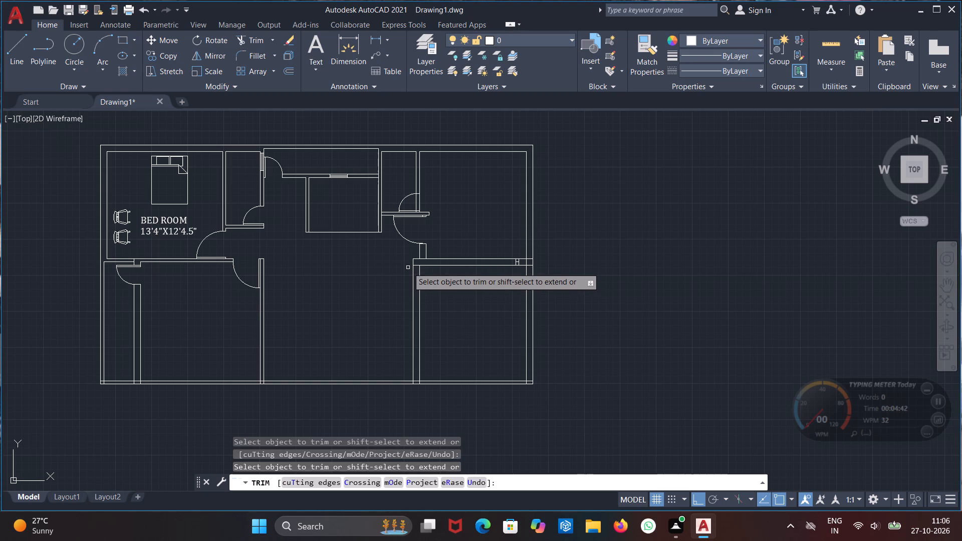
key(Escape)
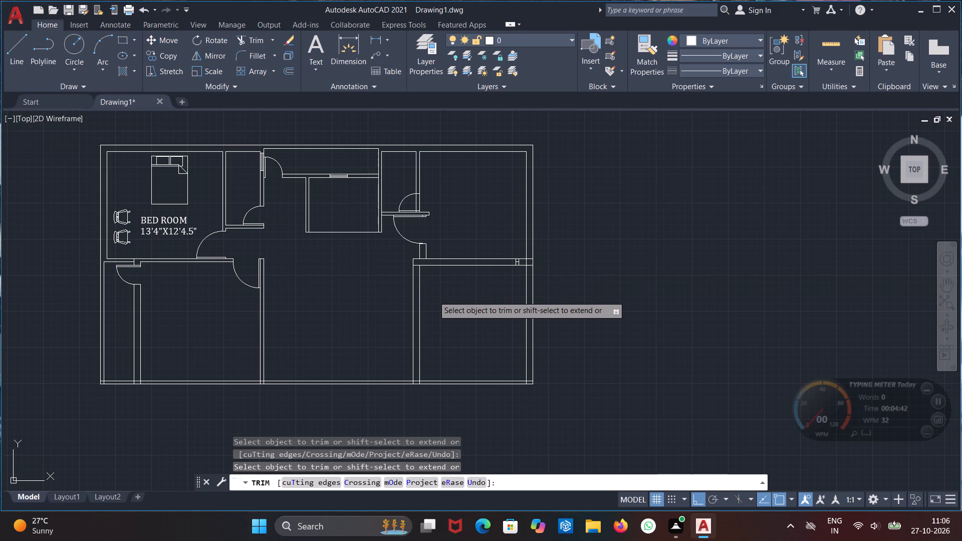
Trim the two vertical wall lines running south from the horizontal wall below the lower door to the bottom exterior wall.
text(TR)
key(Return)
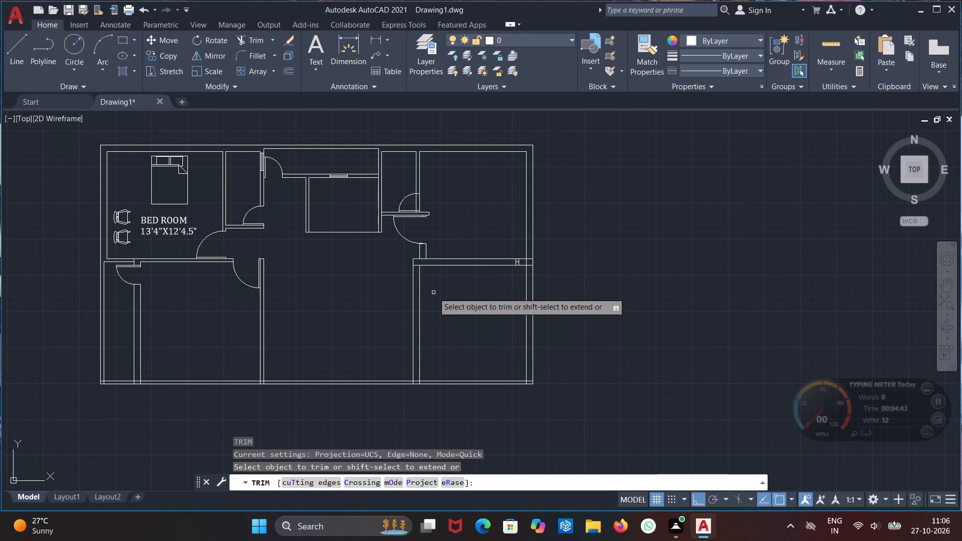
click(433, 293)
click(382, 300)
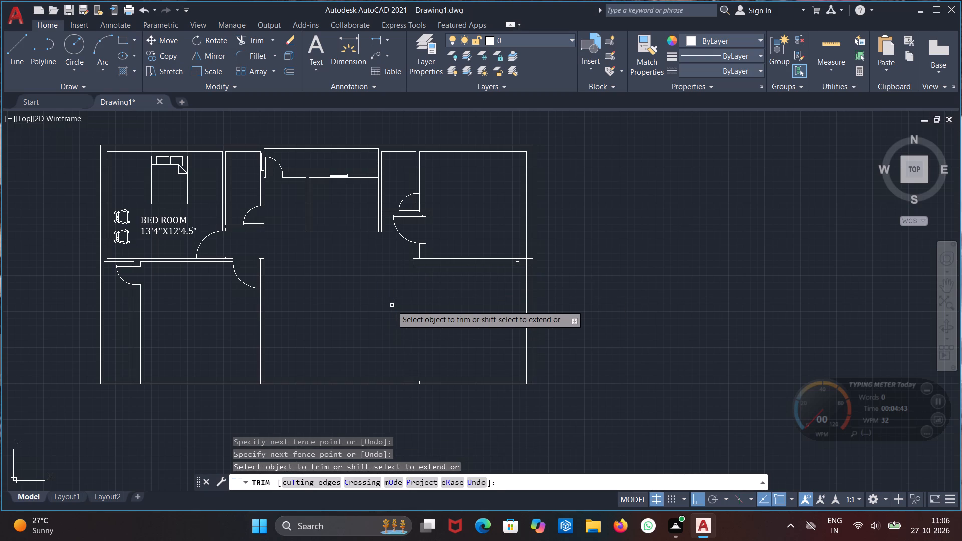
key(Escape)
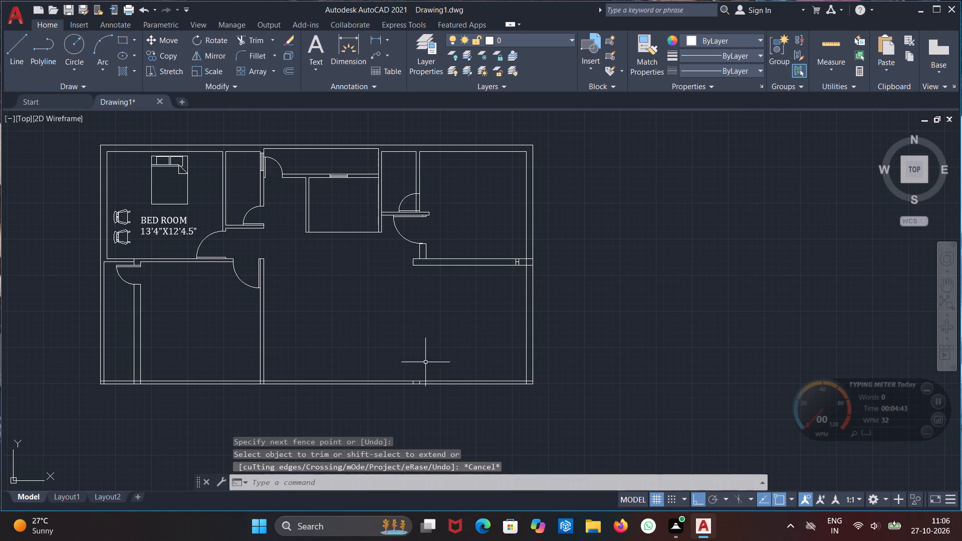
Extend both vertical wall lines below the lower door south across the horizontal wall to the bottom exterior wall.
key(e)
key(x)
key(Return)
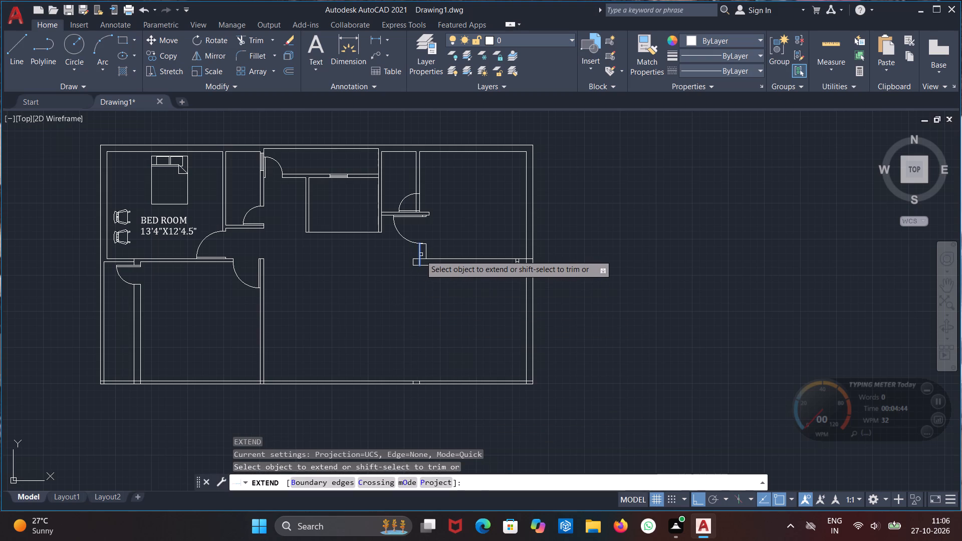
click(419, 256)
click(426, 255)
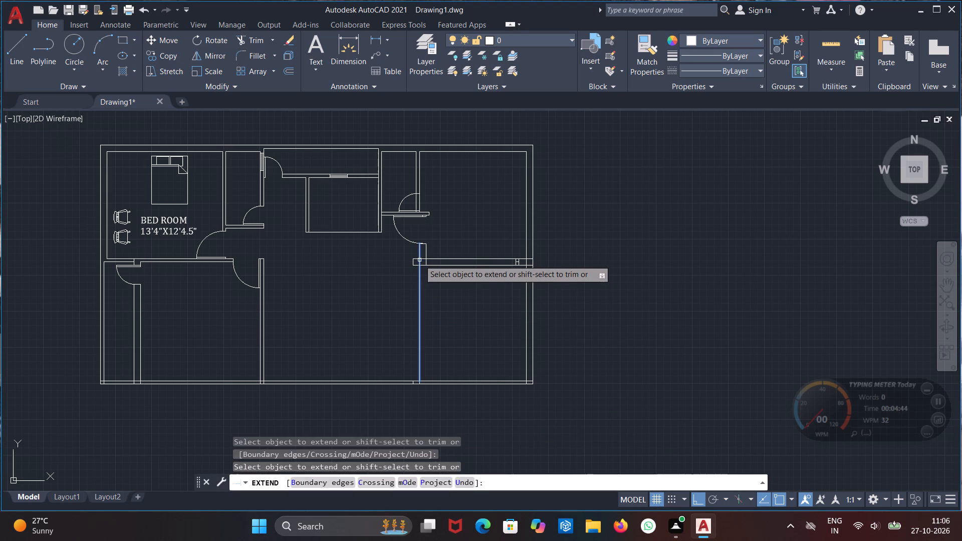
click(419, 260)
click(426, 258)
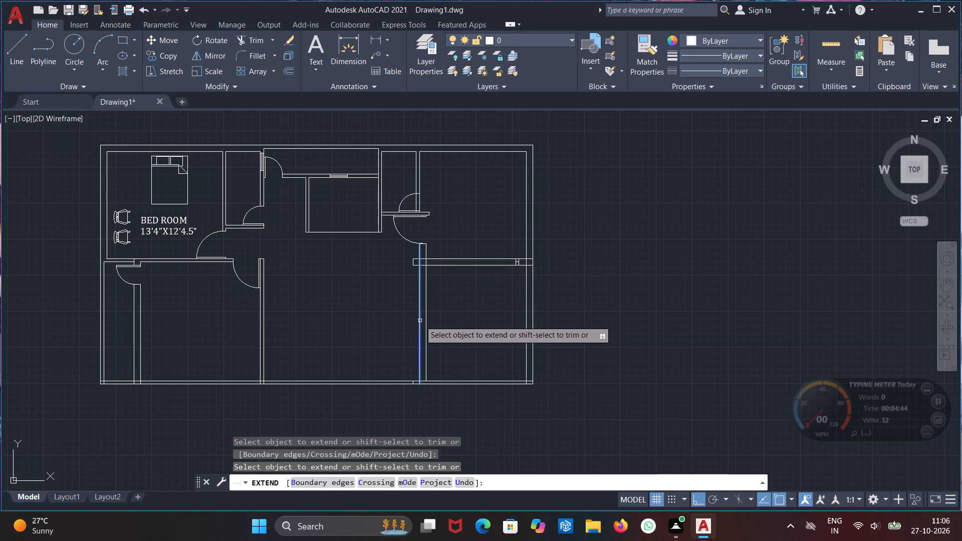
click(426, 321)
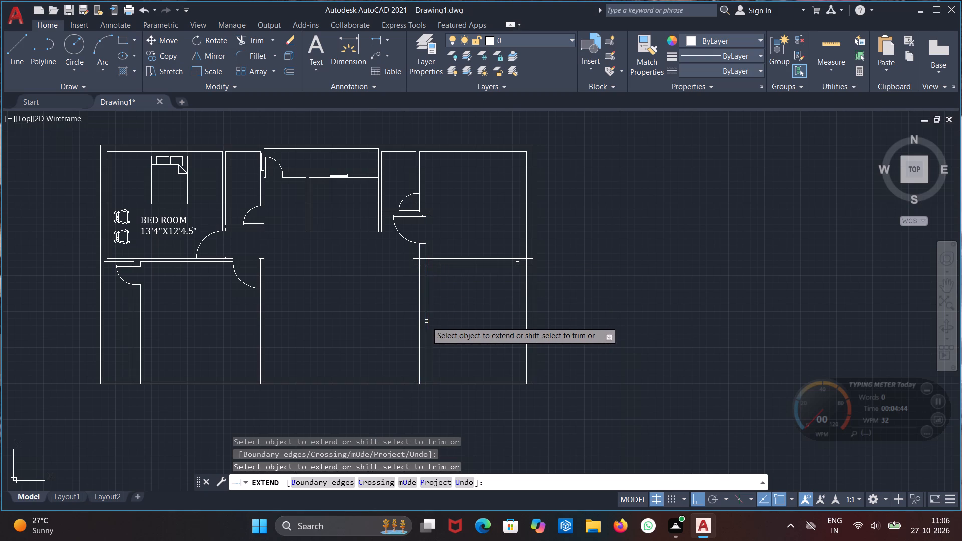
key(Escape)
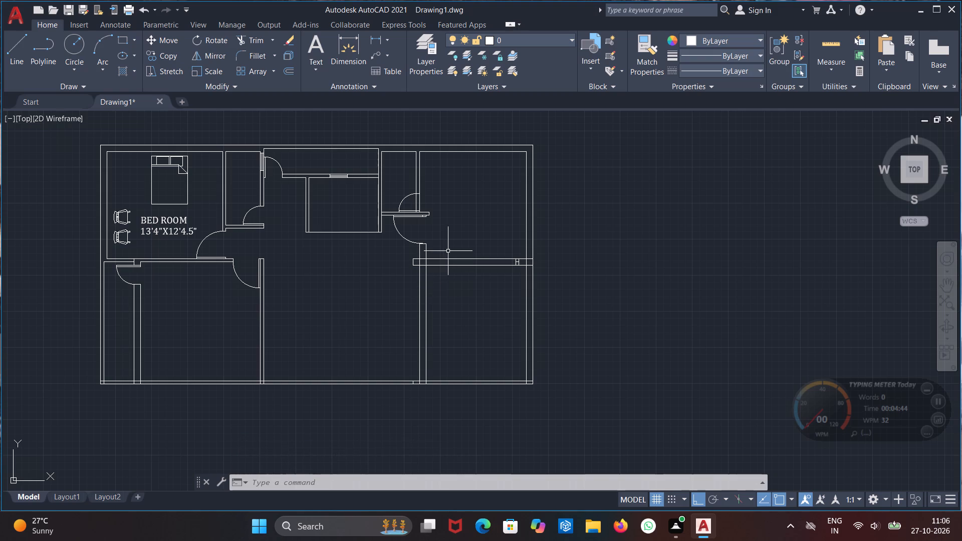
Draw a short horizontal line across the vertical wall's east line, midway between the two horizontal wall lines.
scroll(450, 250, up, 2)
middle_drag(450, 252, 432, 299)
key(l)
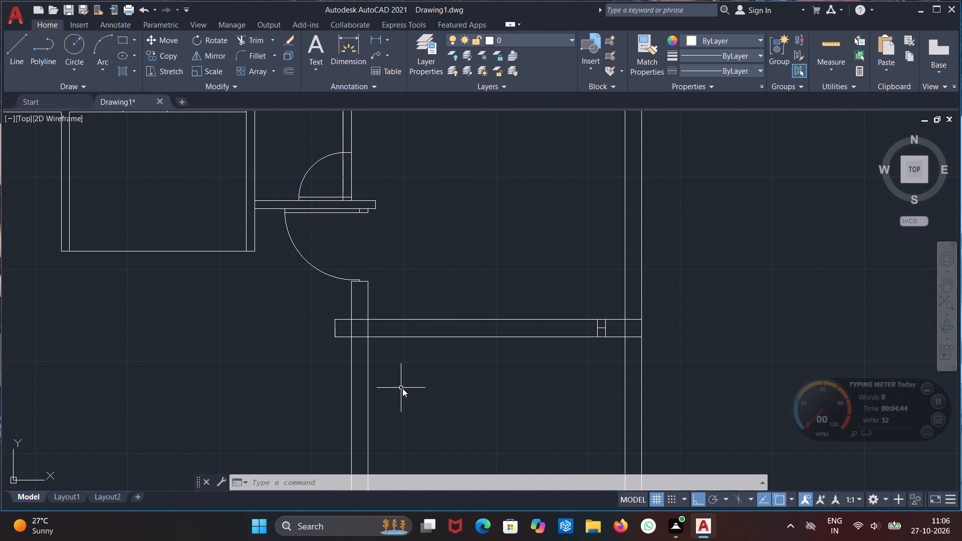
key(Return)
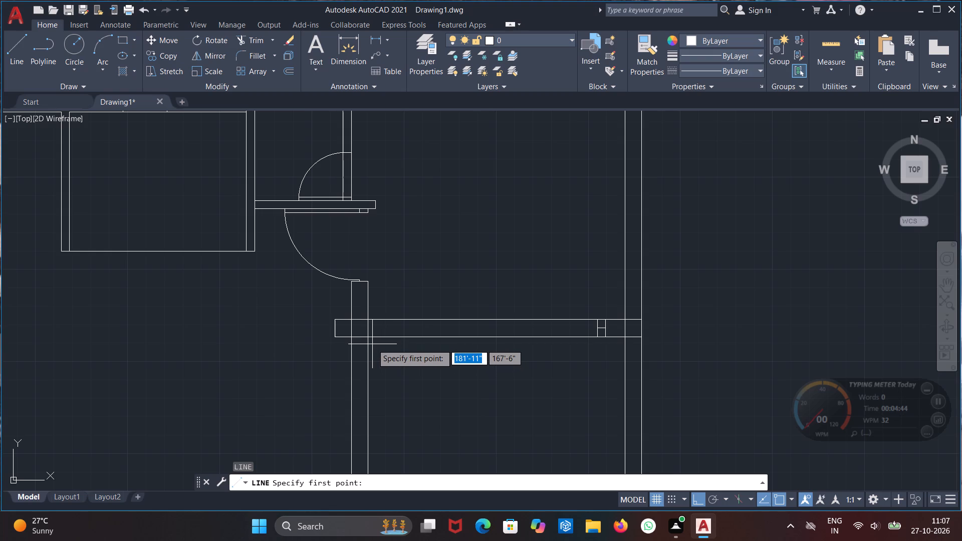
scroll(394, 365, up, 1)
middle_drag(396, 378, 396, 385)
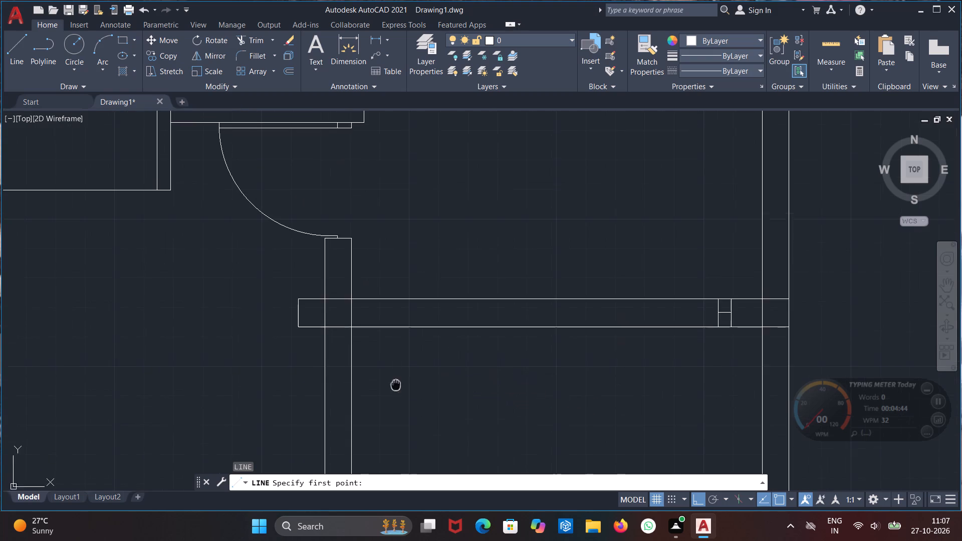
middle_drag(396, 385, 396, 395)
key(l)
key(Return)
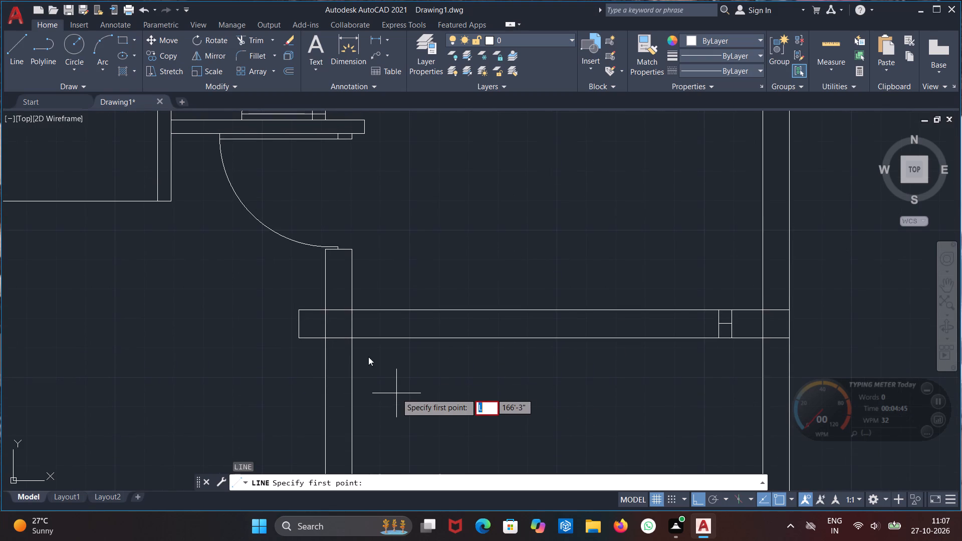
key(Escape)
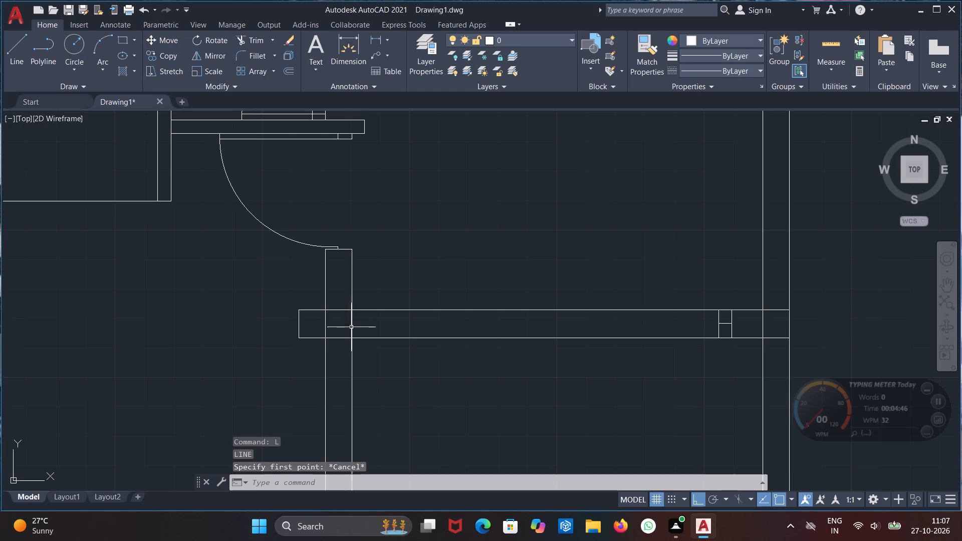
scroll(355, 328, up, 2)
click(340, 328)
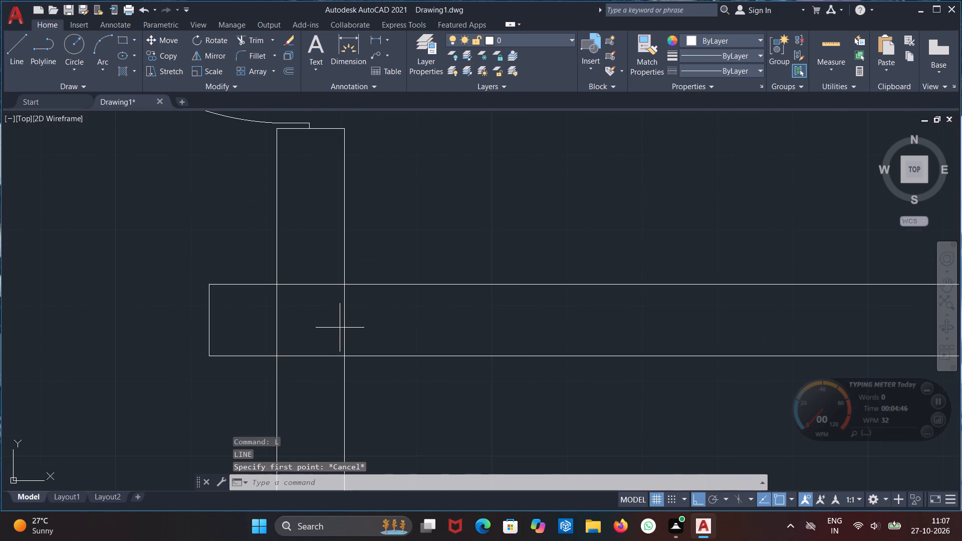
key(Escape)
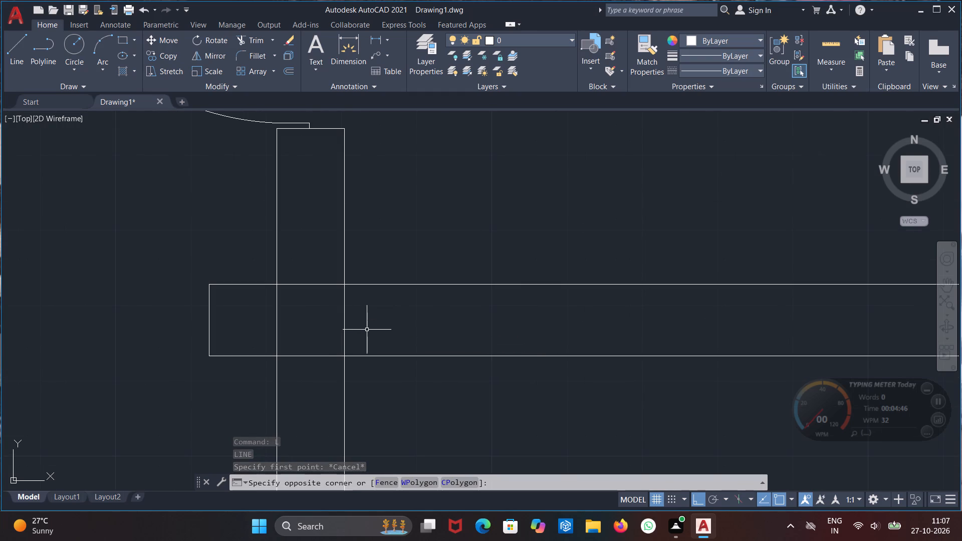
key(l)
key(Return)
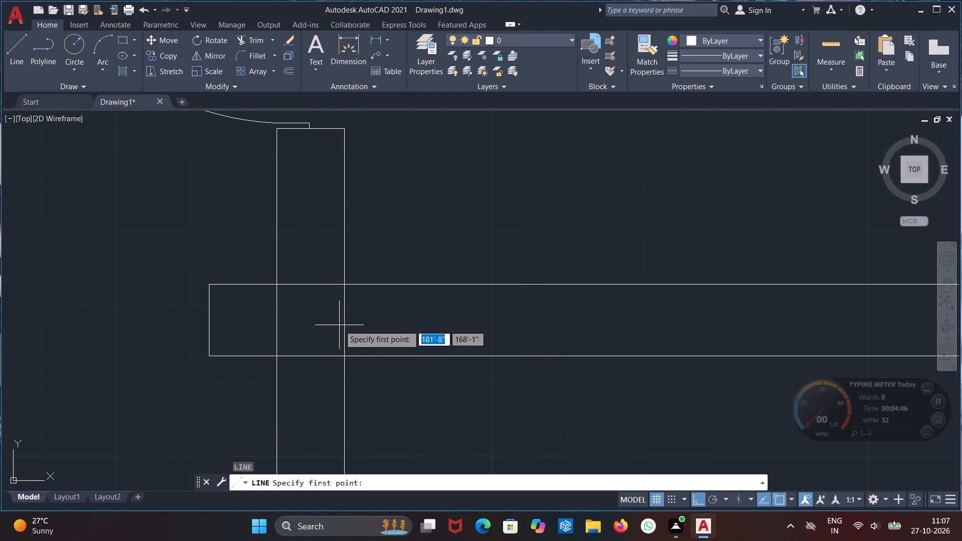
click(339, 325)
click(359, 327)
key(Escape)
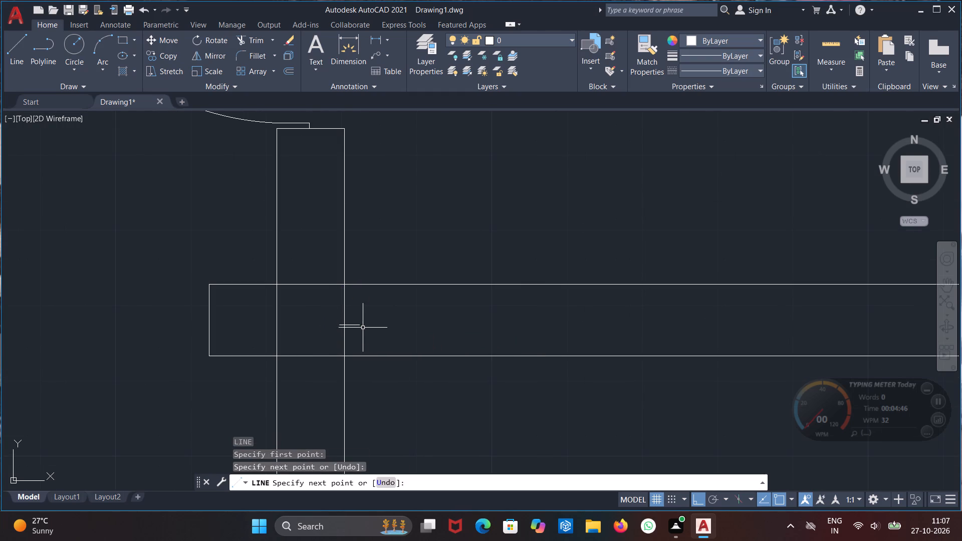
Draw connected lines just east of the vertical wall: about 2'-0" north, 2" east, and south past the horizontal wall's lower line.
key(l)
key(Return)
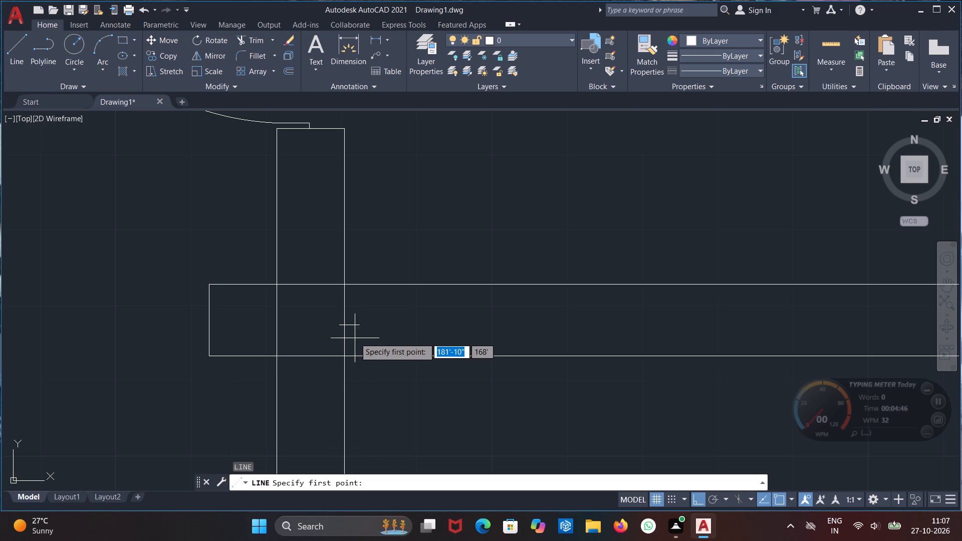
drag(351, 334, 350, 325)
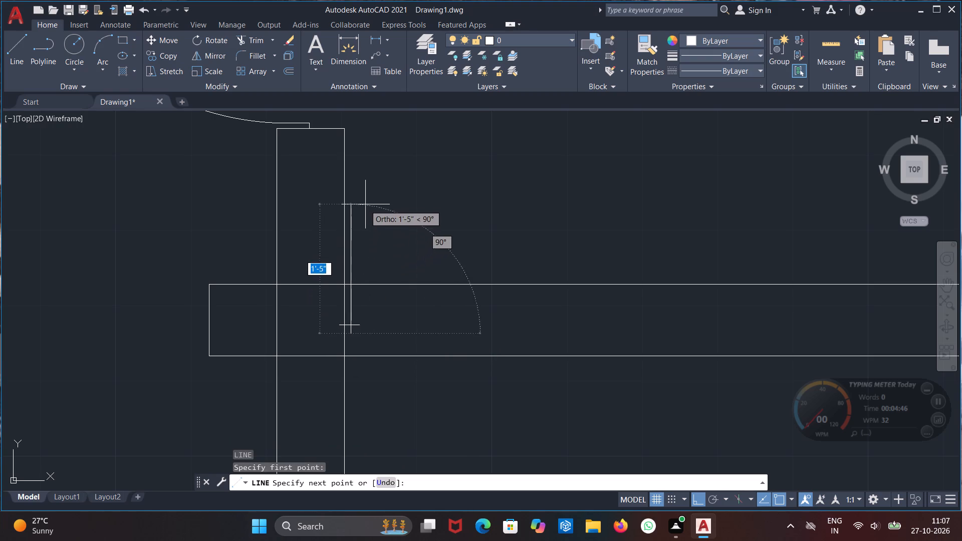
click(374, 152)
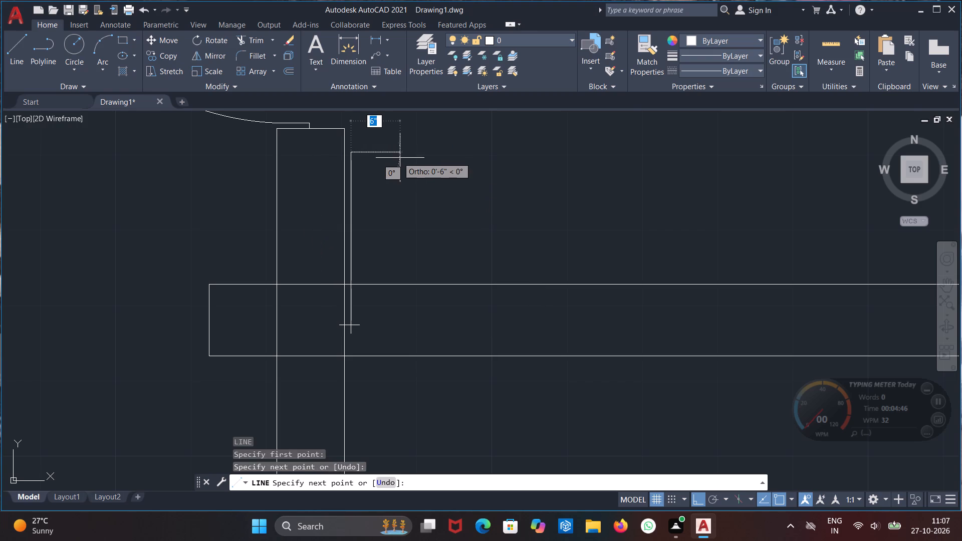
text(2")
key(Return)
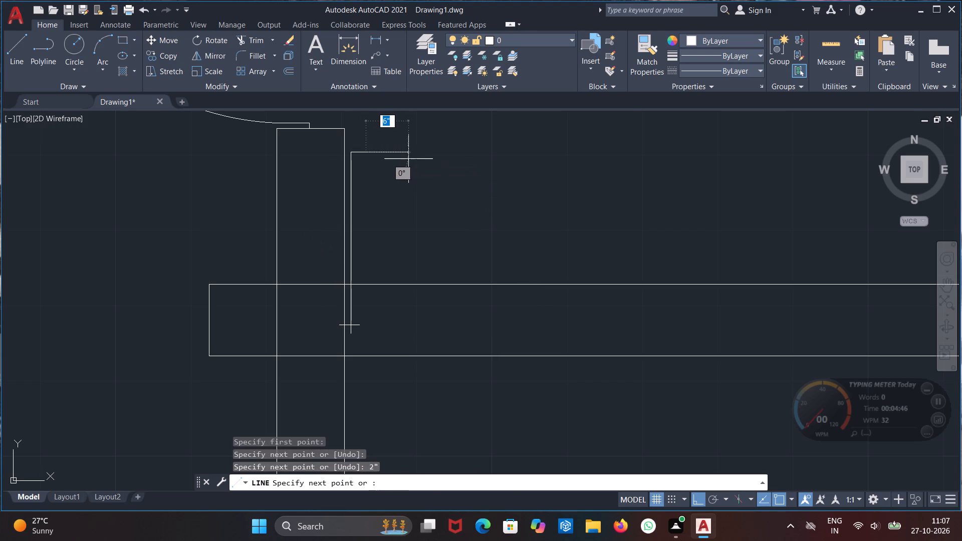
click(373, 397)
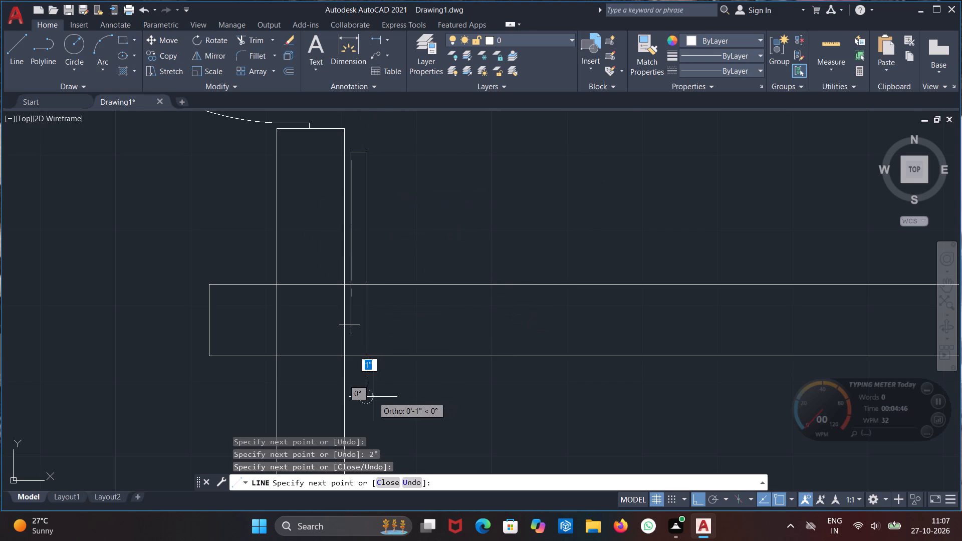
key(Escape)
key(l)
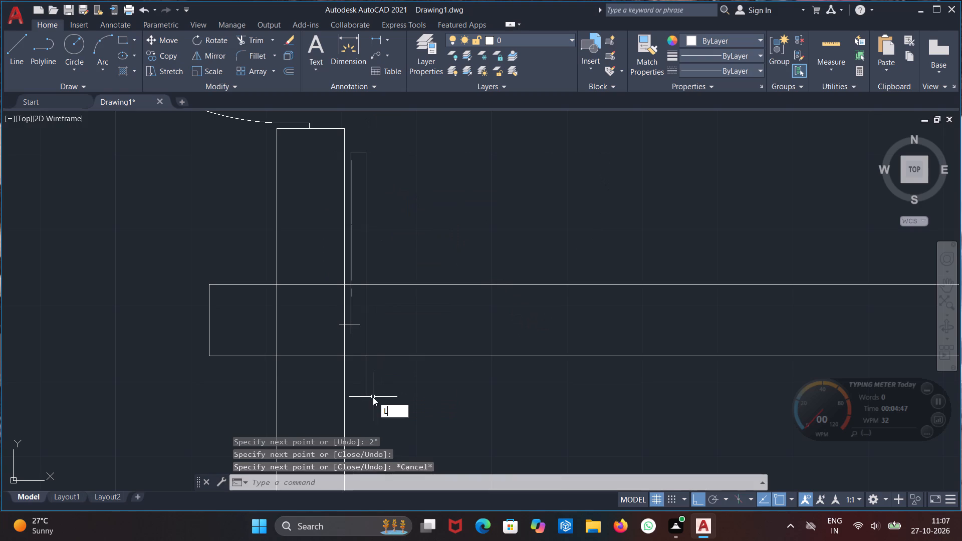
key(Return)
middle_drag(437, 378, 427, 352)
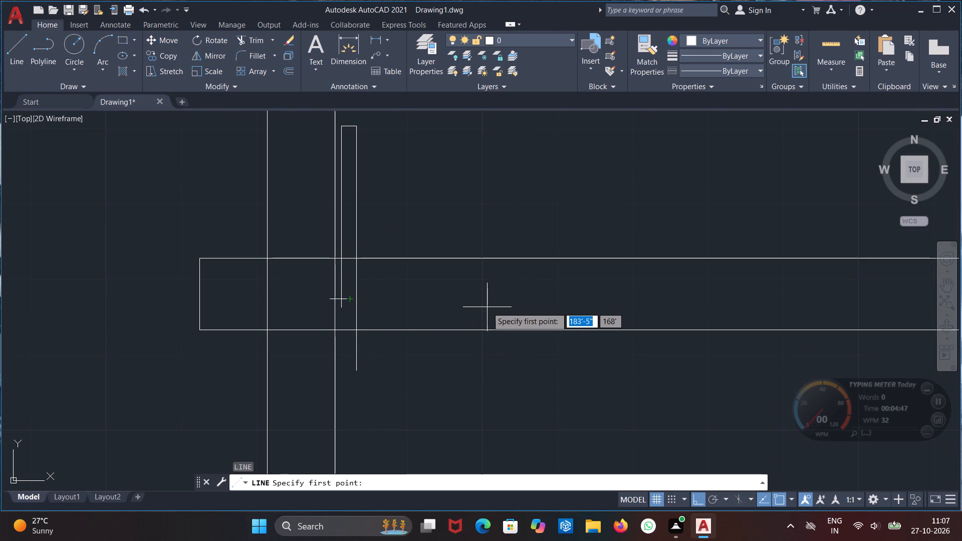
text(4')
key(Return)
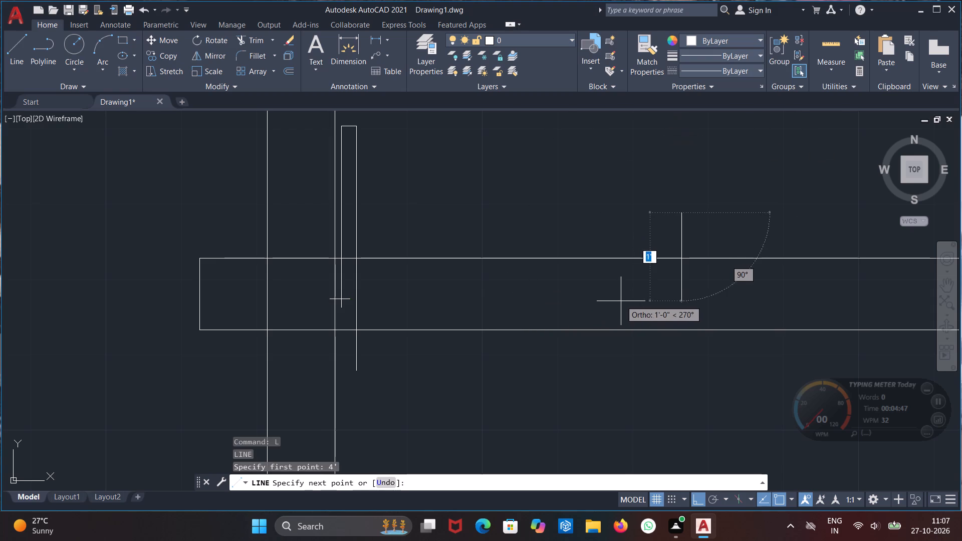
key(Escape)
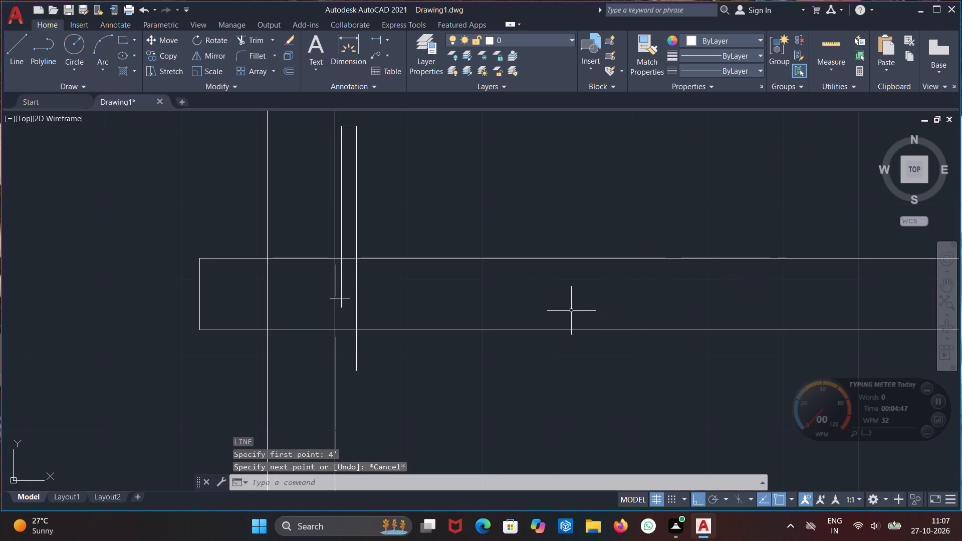
Draw a 4' horizontal line eastward from the short line's east end, inside the horizontal wall.
key(l)
key(Return)
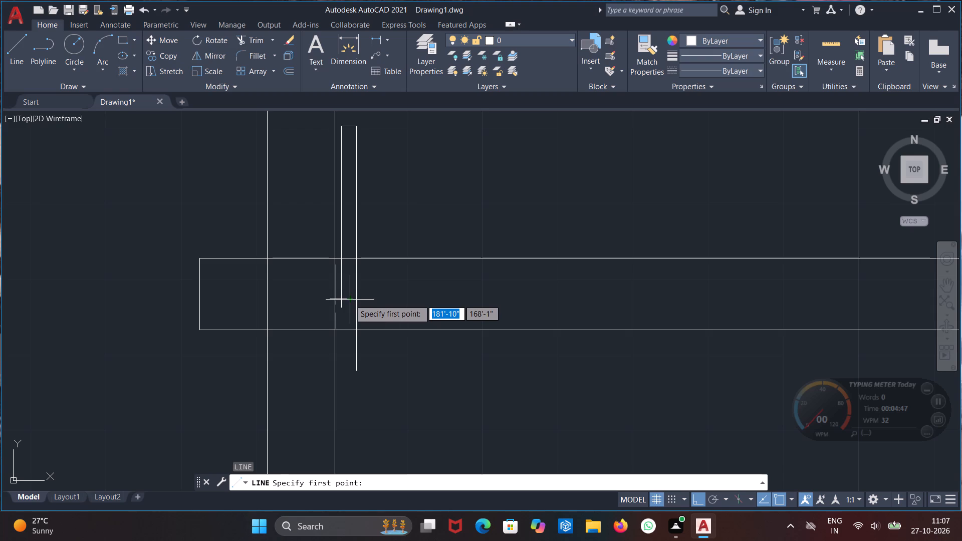
click(350, 300)
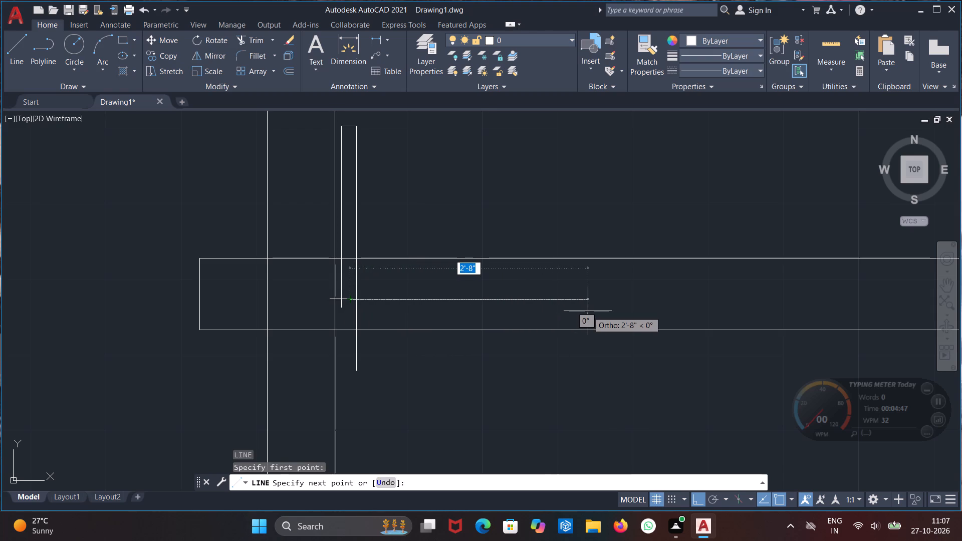
text(4')
key(Return)
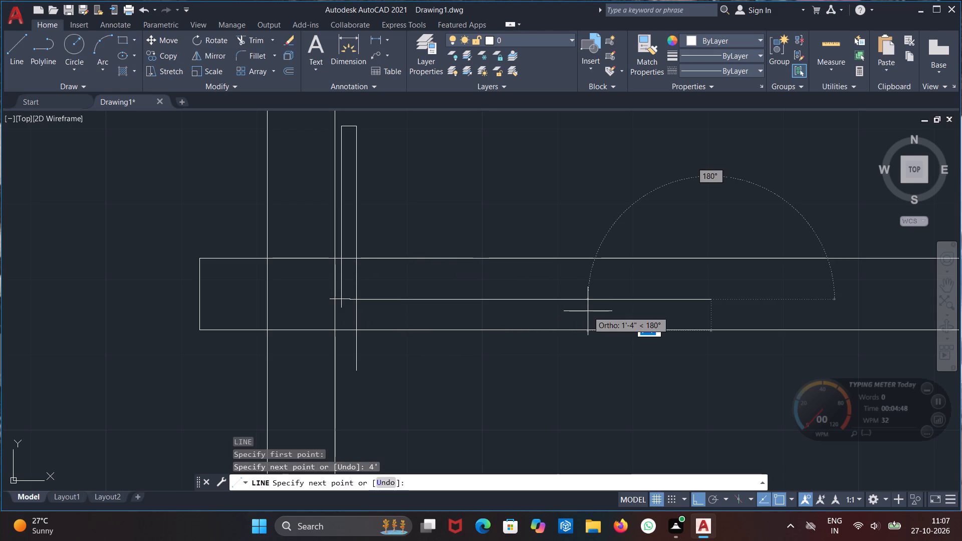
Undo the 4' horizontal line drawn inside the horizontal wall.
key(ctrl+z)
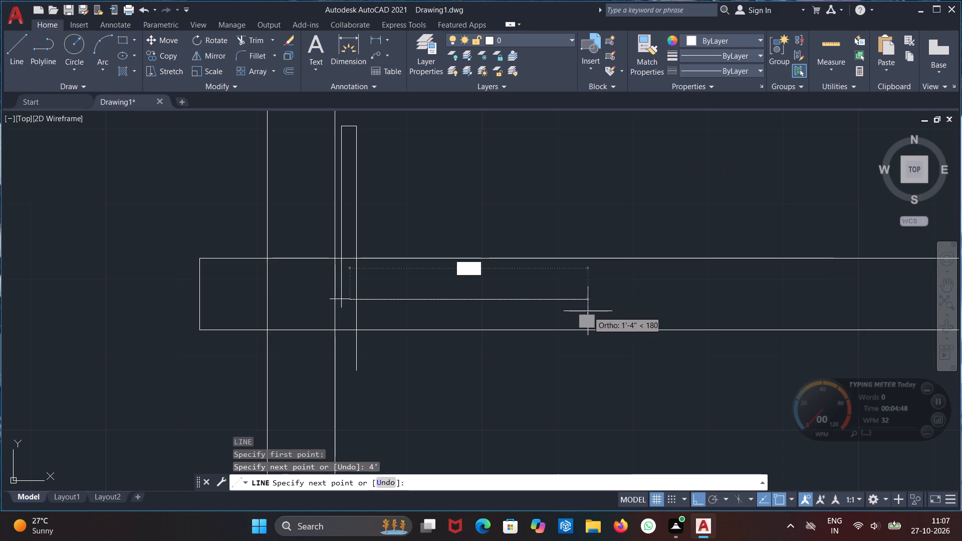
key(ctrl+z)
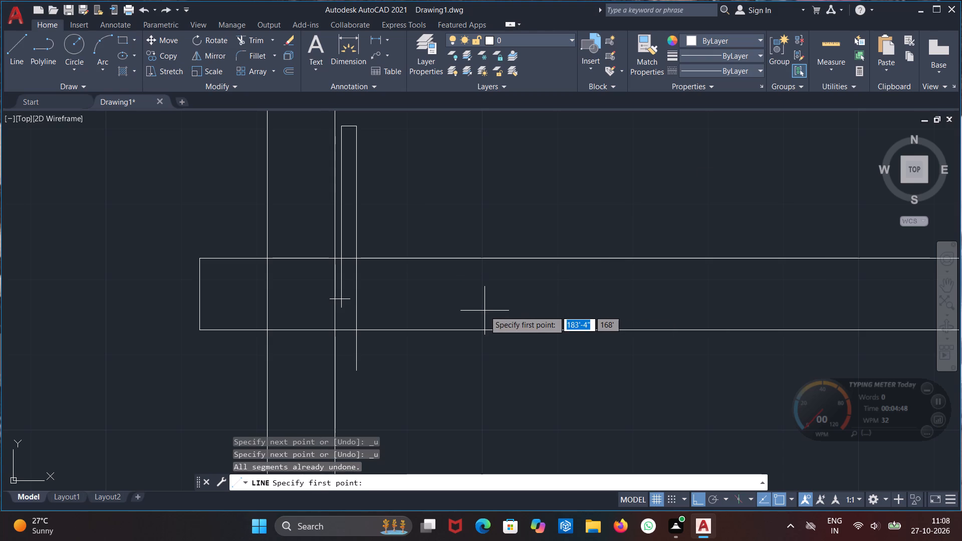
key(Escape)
Draw connected lines from the short line's east end: 4' east, 2' north, 2" west, and south past the horizontal wall's lower line.
key(l)
key(Return)
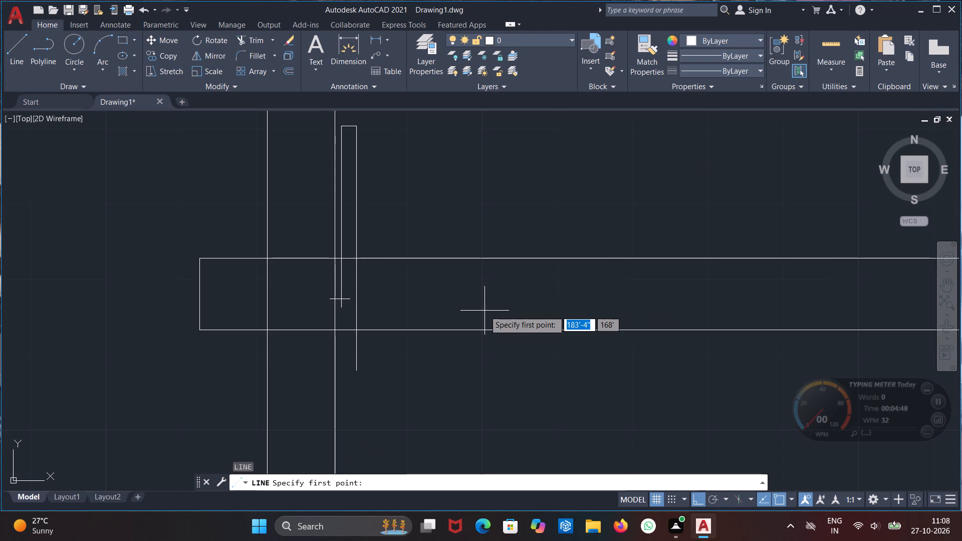
scroll(356, 302, up, 1)
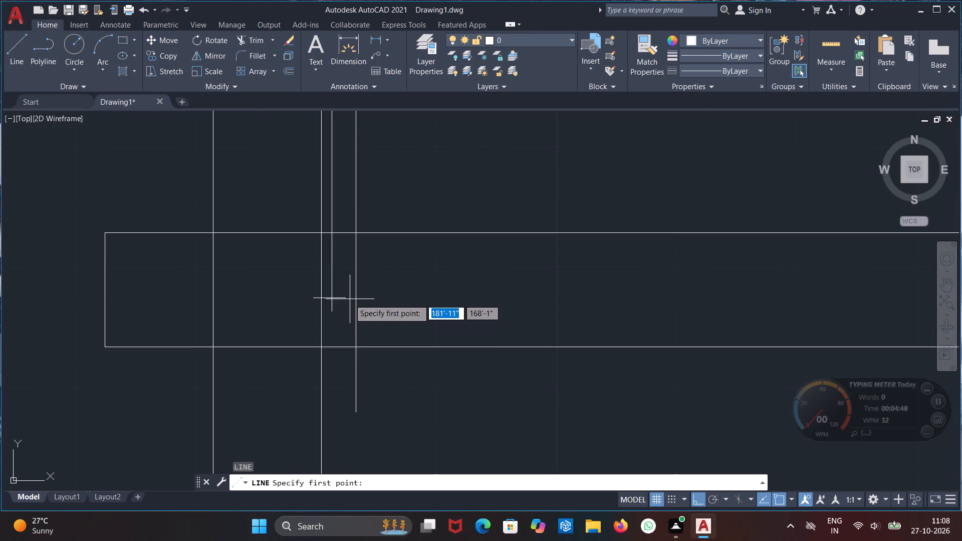
click(346, 298)
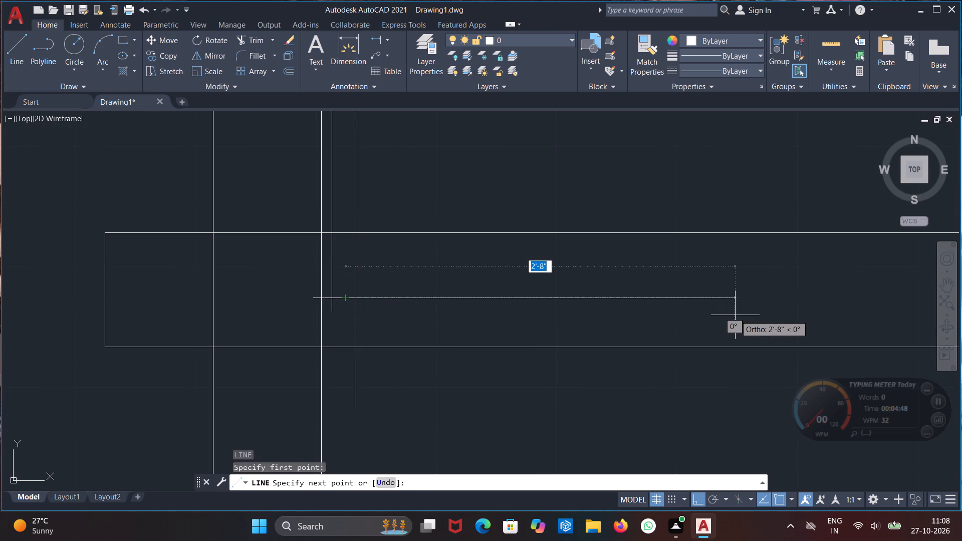
text(4')
key(Return)
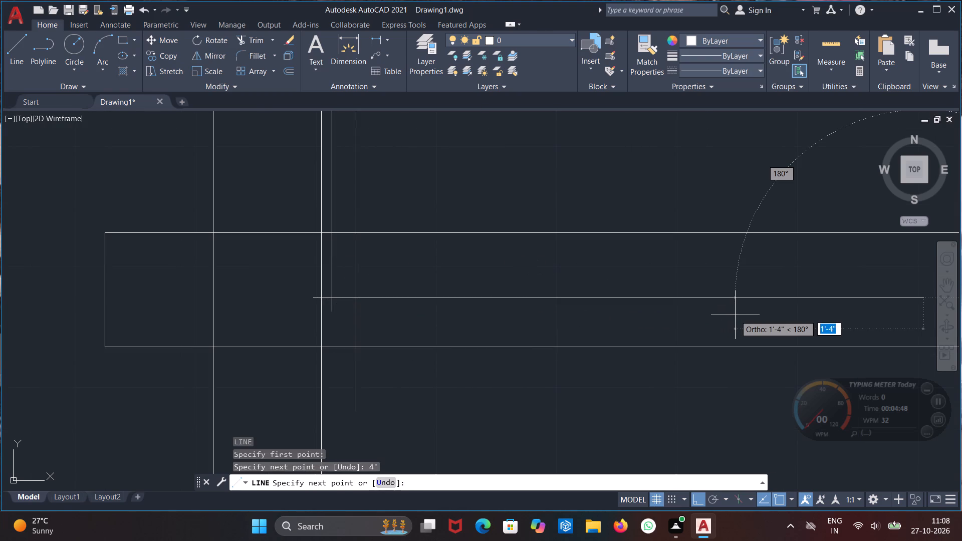
scroll(735, 315, down, 2)
middle_drag(735, 315, 562, 351)
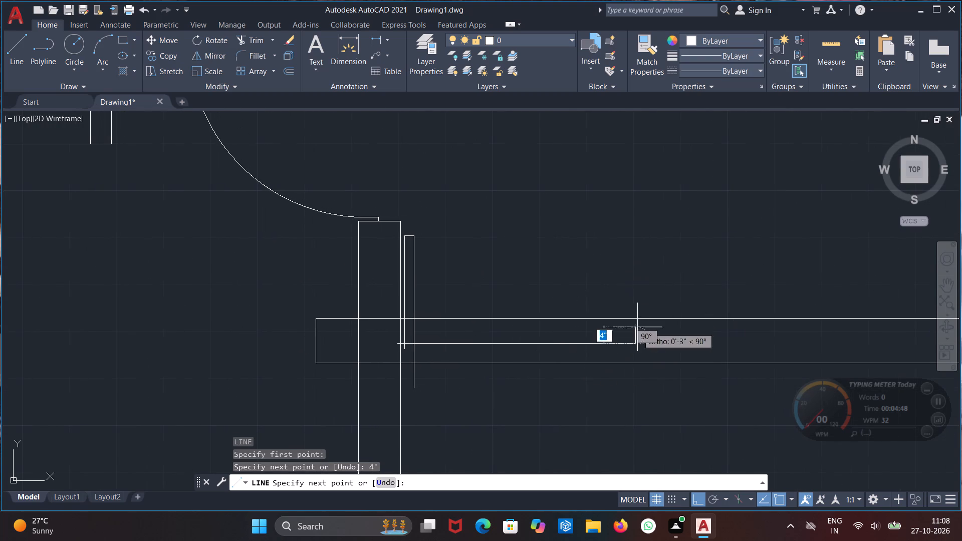
text(2')
key(Return)
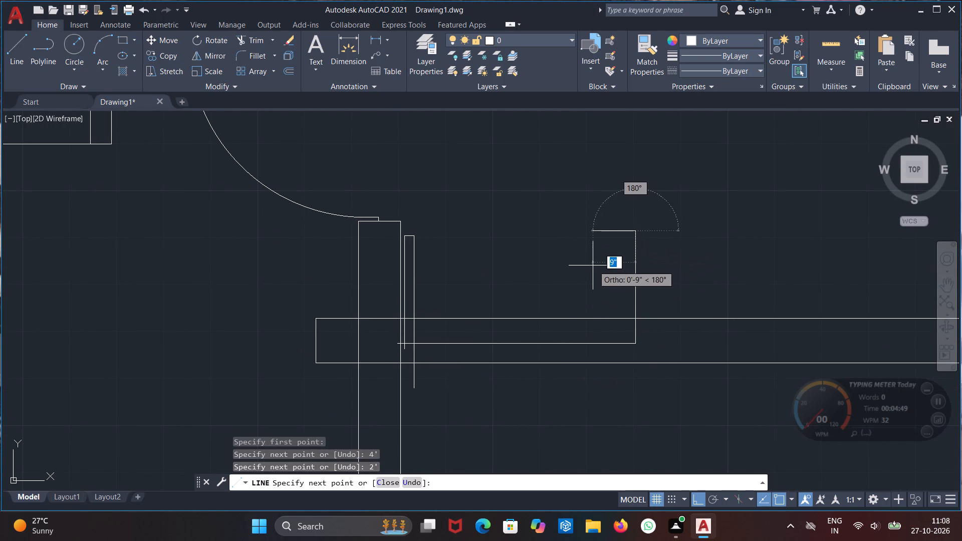
text(2")
key(Return)
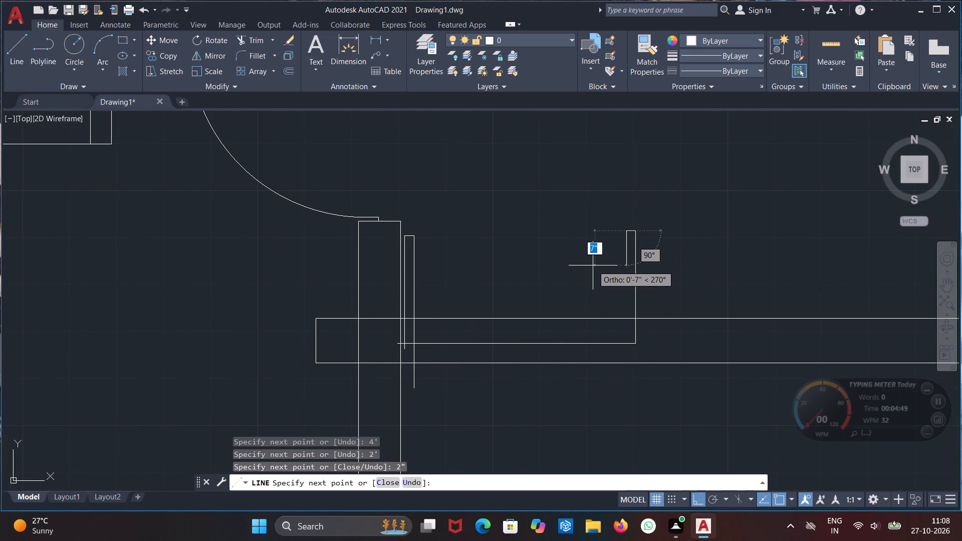
click(590, 418)
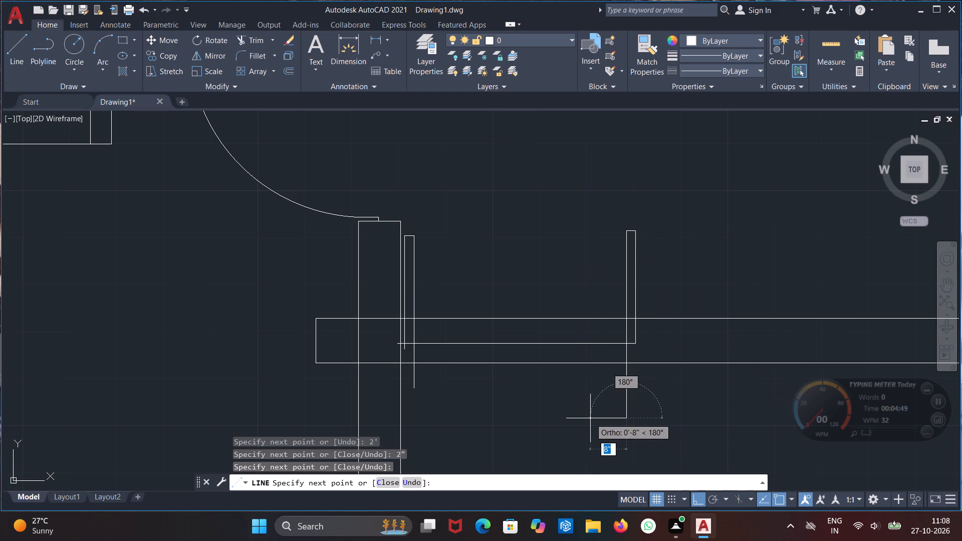
key(Escape)
Draw a short vertical line at the middle of the 4' line, running north across the horizontal wall's upper line.
key(l)
key(Return)
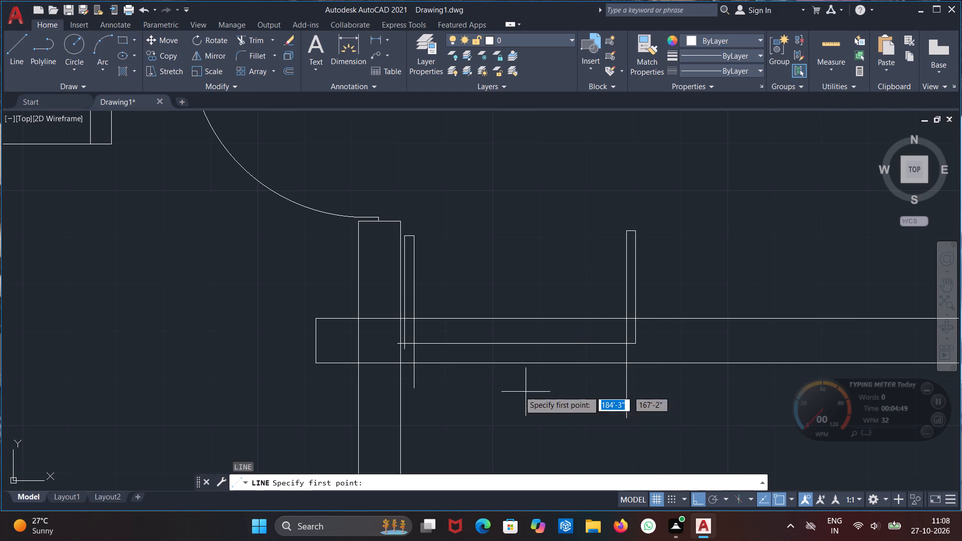
scroll(482, 380, up, 1)
middle_drag(500, 383, 491, 400)
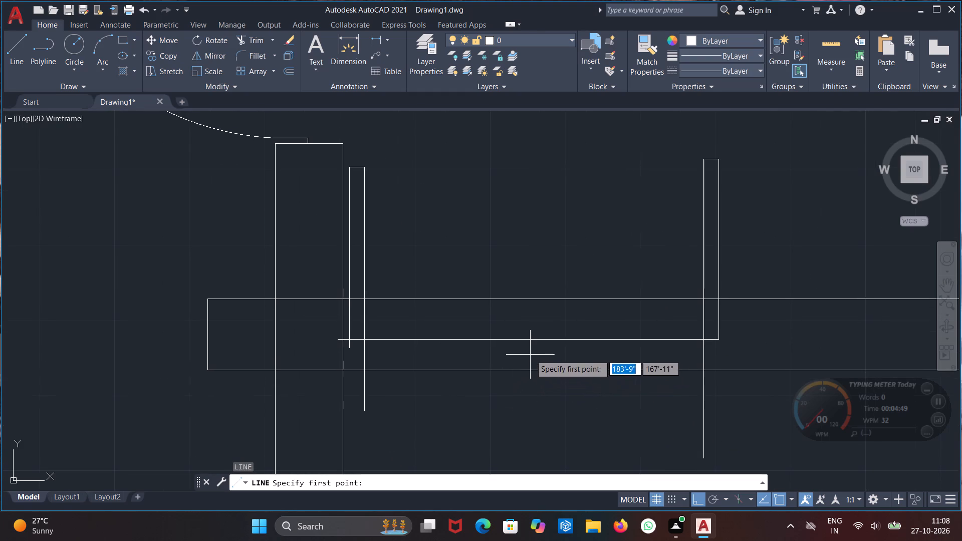
click(536, 346)
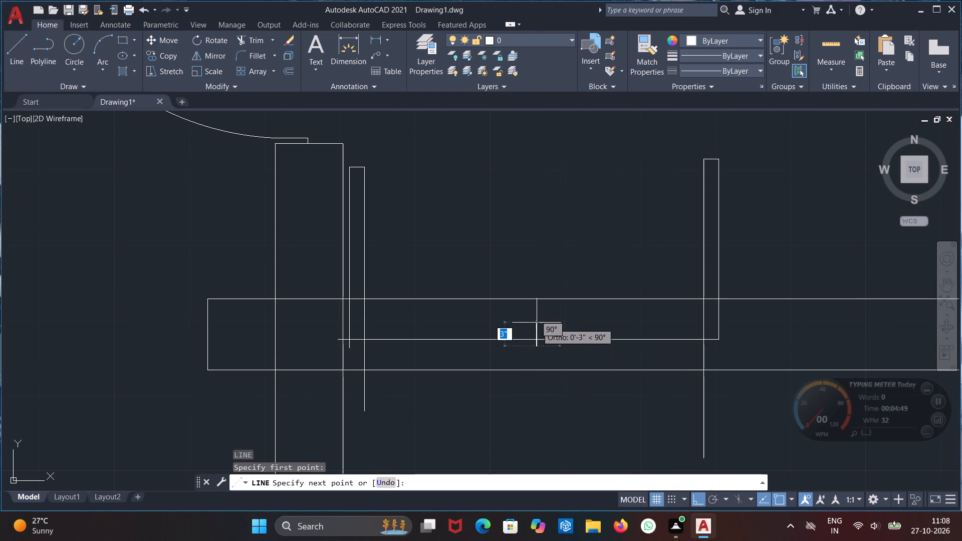
click(543, 277)
key(Escape)
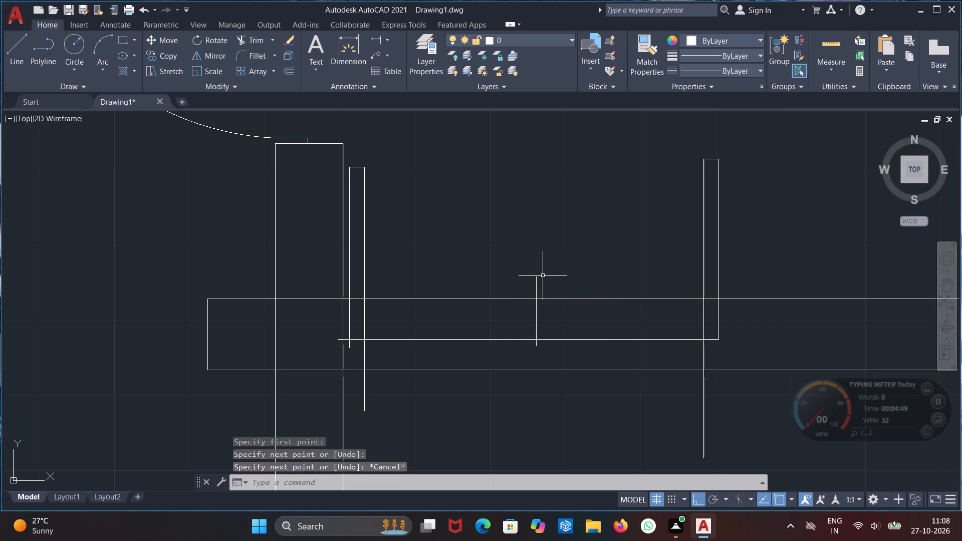
Trim the middle vertical line's overhangs at both ends and the west door leaf's line below the horizontal wall.
text(TR)
key(Return)
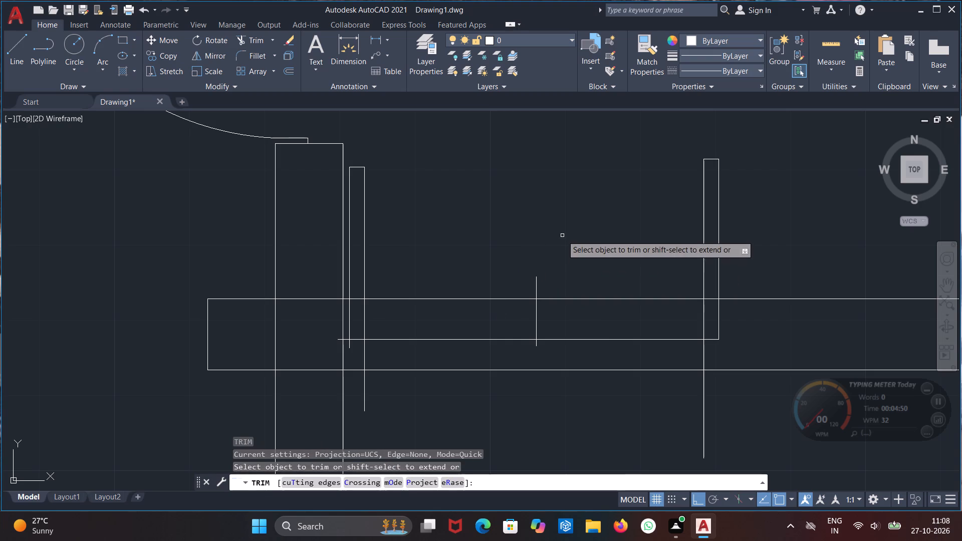
click(536, 283)
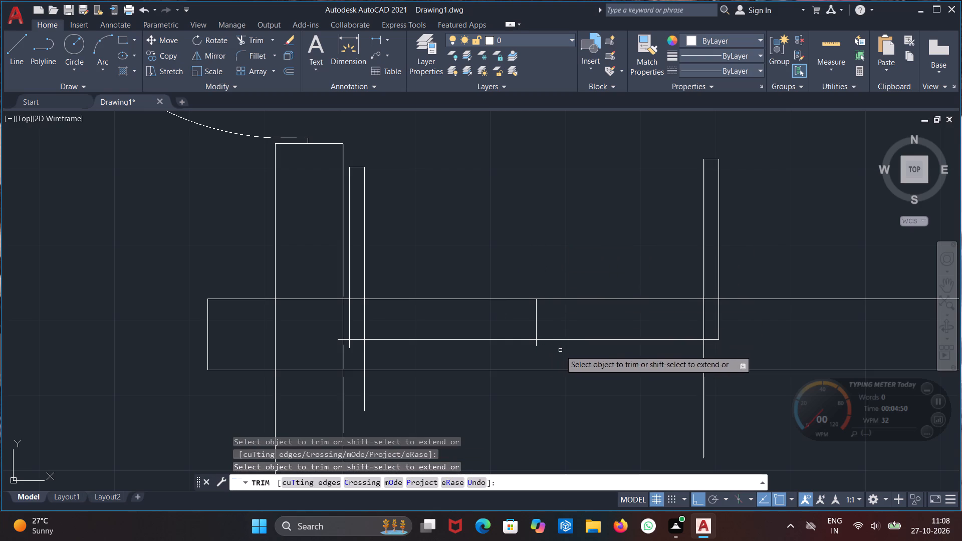
middle_drag(449, 353, 482, 285)
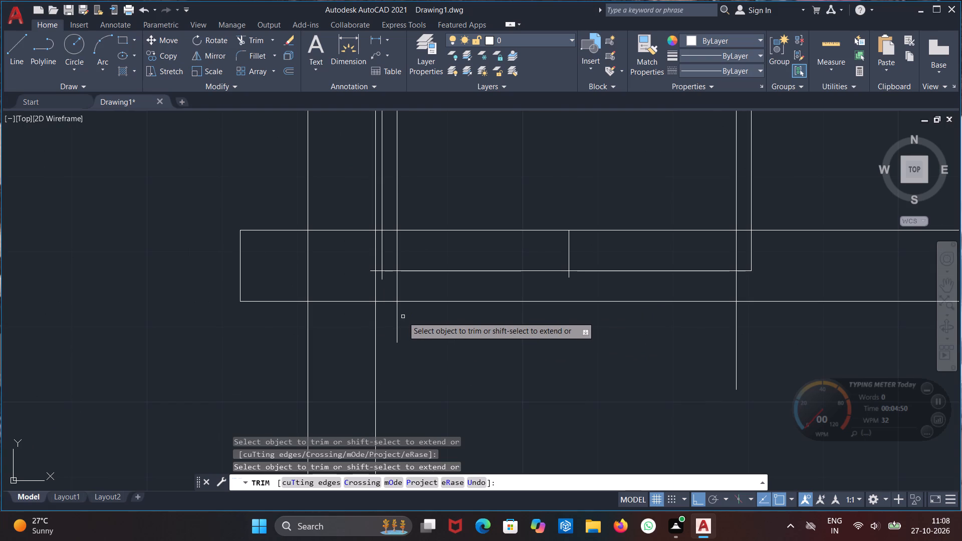
click(397, 321)
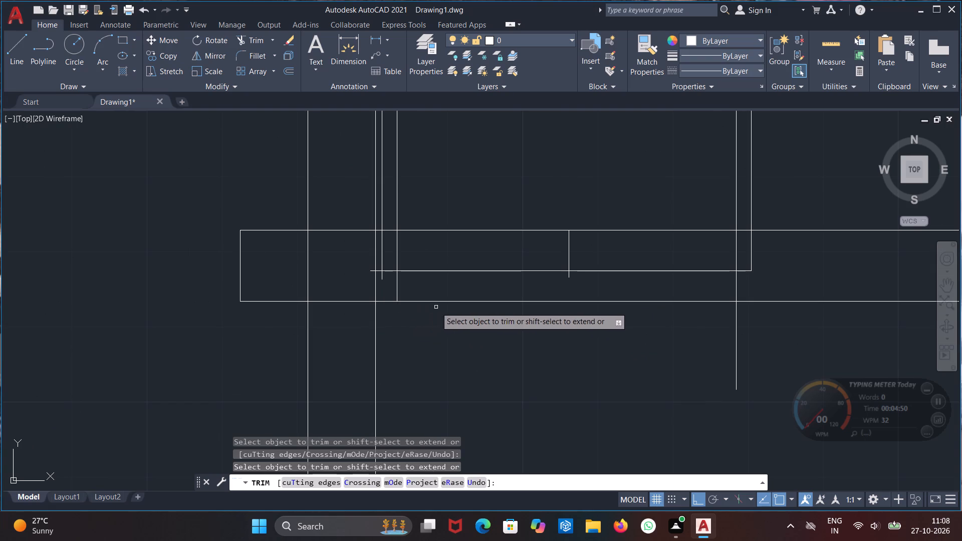
middle_drag(513, 308, 473, 319)
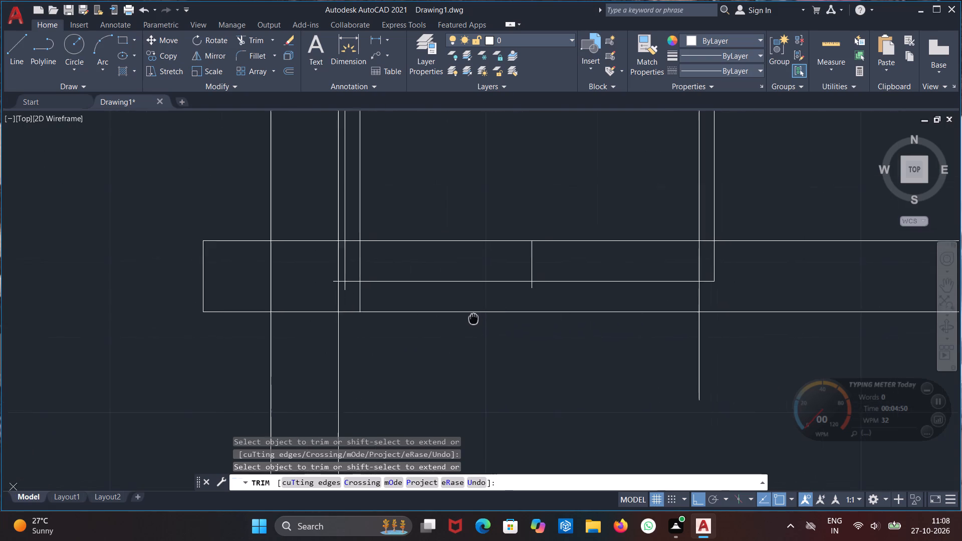
middle_drag(473, 319, 433, 330)
click(491, 300)
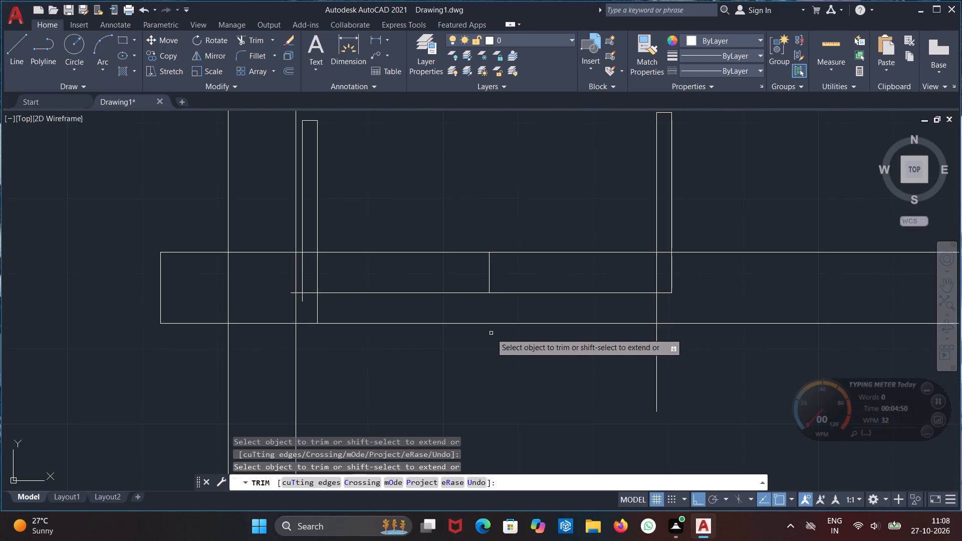
middle_drag(491, 342, 486, 404)
key(Escape)
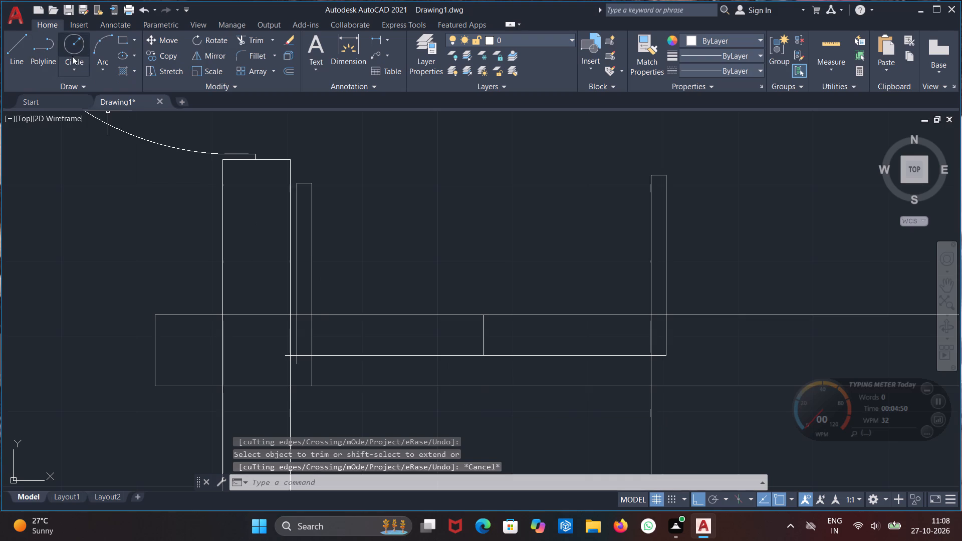
Draw a three-point arc from the middle line's top end through the east door leaf's top corners for its swing.
click(102, 64)
click(131, 90)
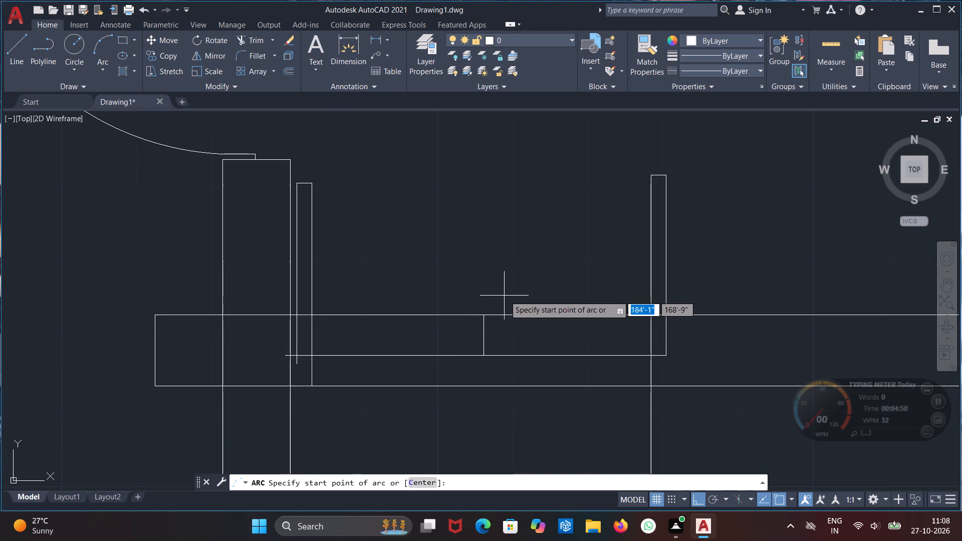
middle_drag(507, 295, 504, 308)
click(480, 327)
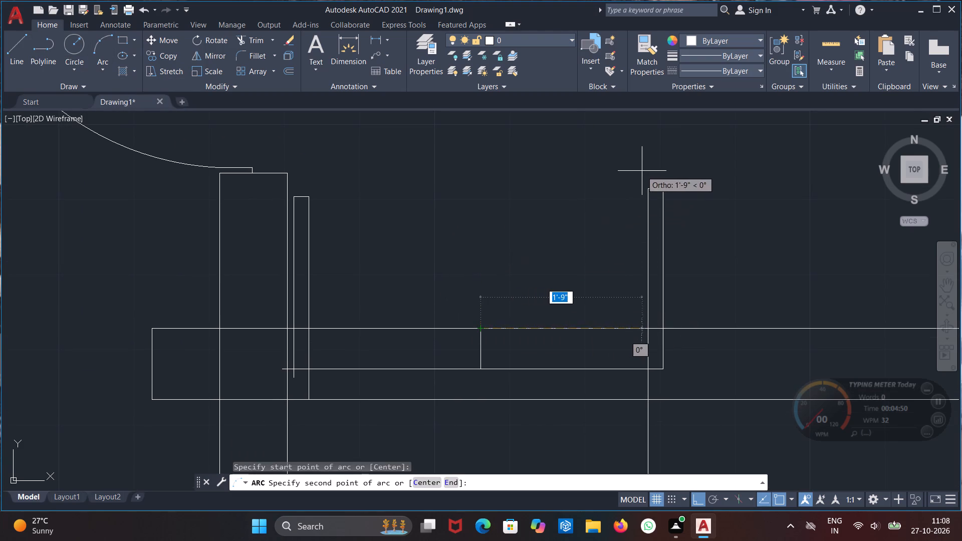
scroll(645, 181, up, 2)
click(653, 198)
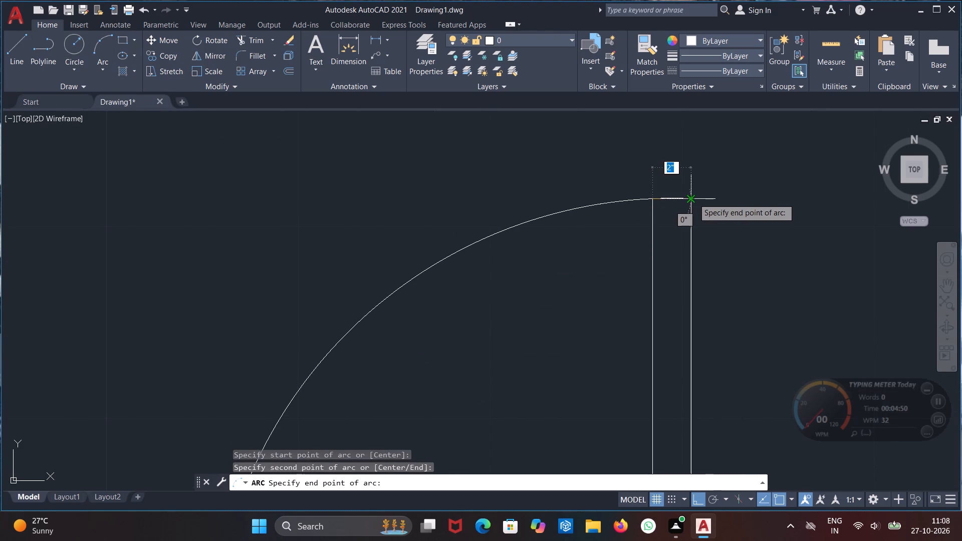
click(693, 198)
Draw the matching three-point arc from the middle line's top end through the west door leaf's top corners.
scroll(604, 164, down, 3)
middle_drag(525, 171, 526, 232)
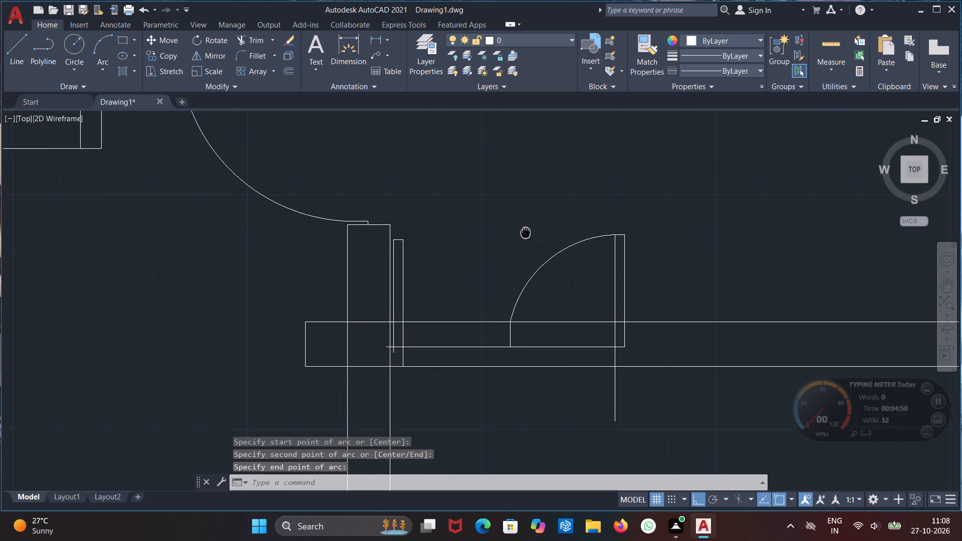
middle_drag(526, 232, 523, 247)
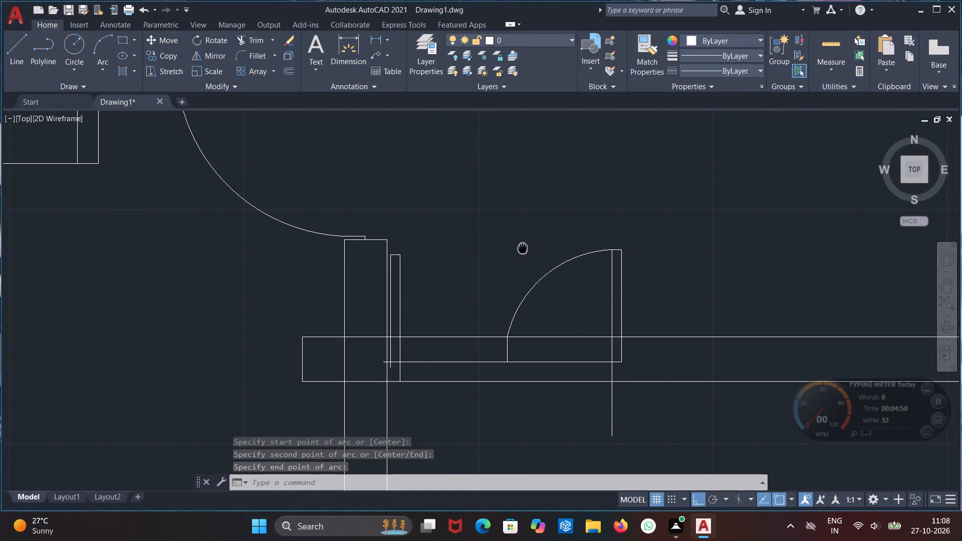
middle_drag(523, 247, 524, 238)
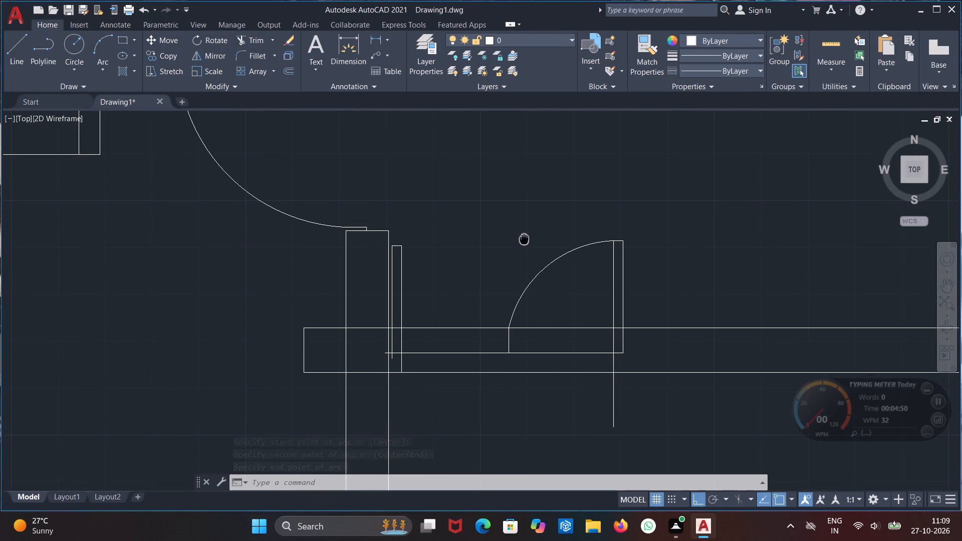
middle_drag(524, 238, 524, 240)
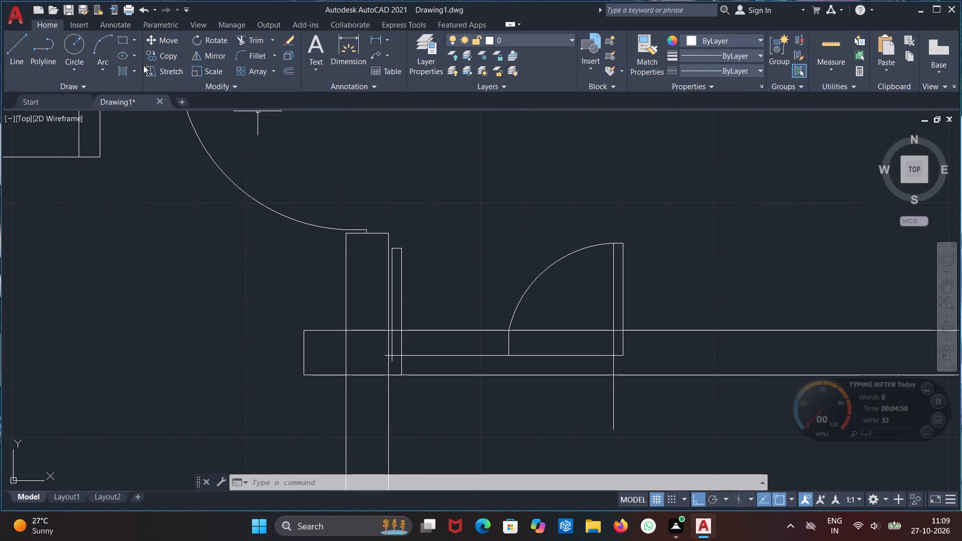
click(100, 64)
click(103, 87)
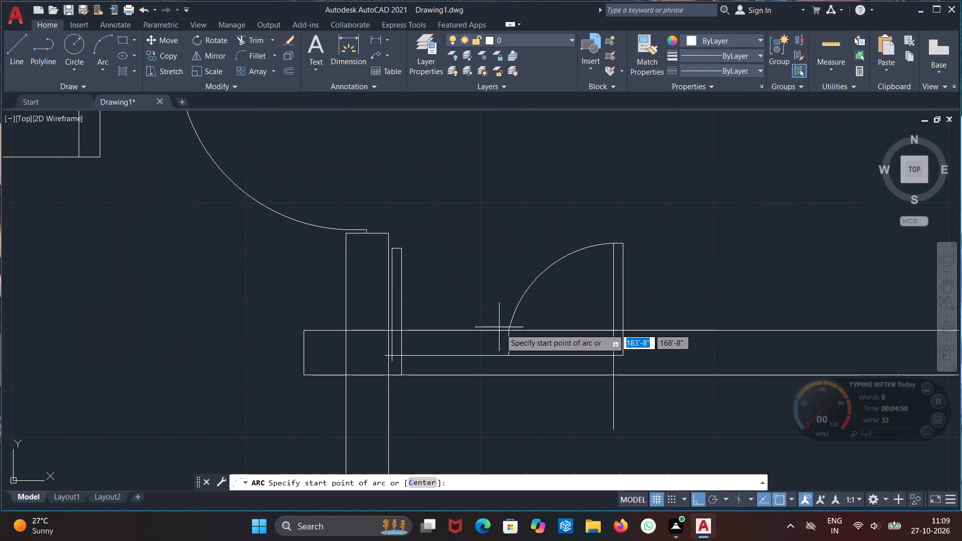
click(512, 331)
click(401, 248)
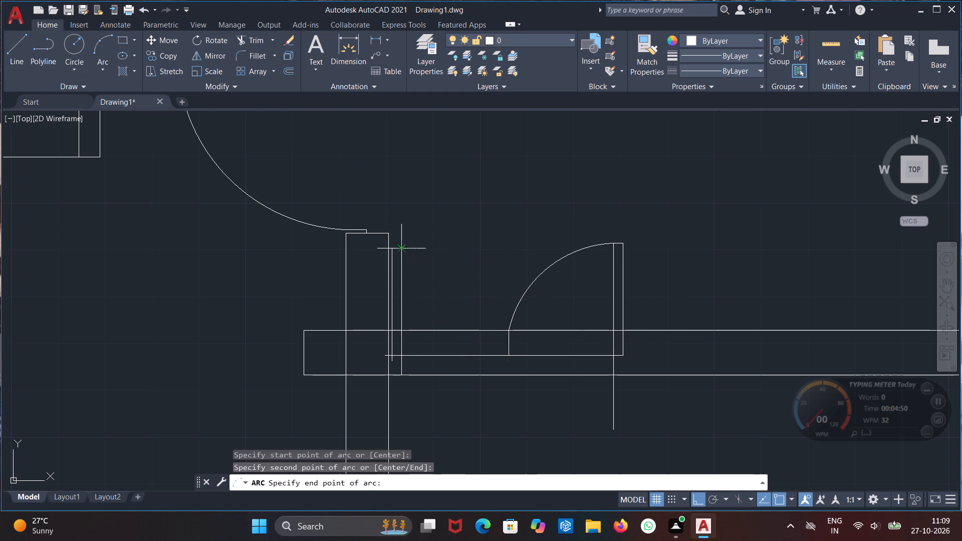
click(393, 249)
Trim the horizontal wall's lines across the double door opening, the middle line and the east jamb line's overhang below the wall.
scroll(516, 248, down, 2)
scroll(551, 307, down, 1)
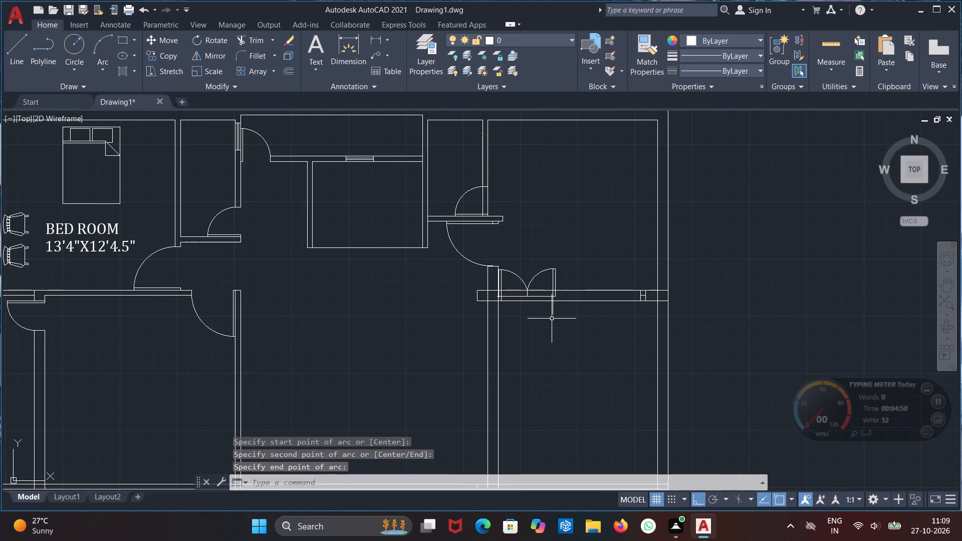
middle_drag(552, 319, 482, 348)
scroll(471, 350, up, 1)
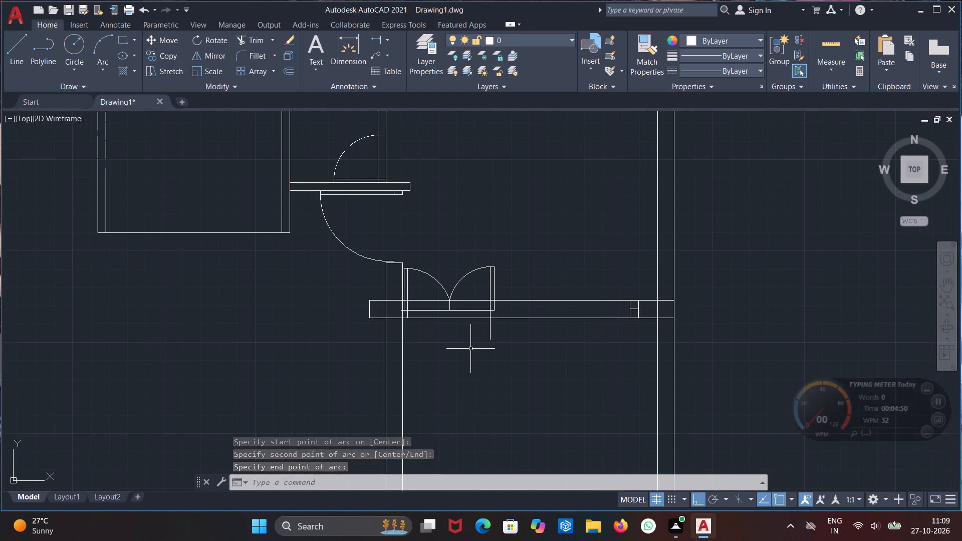
text(TR)
key(Return)
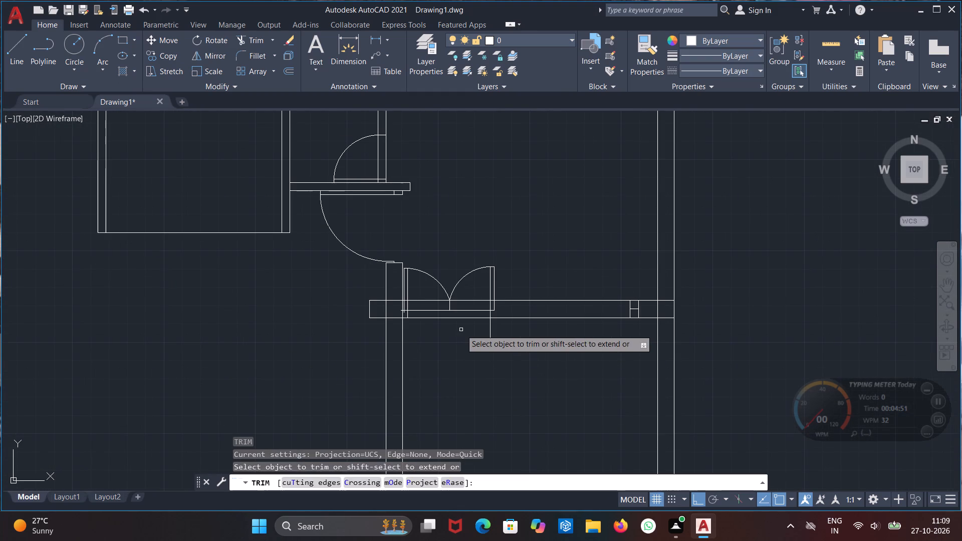
middle_drag(453, 331, 453, 364)
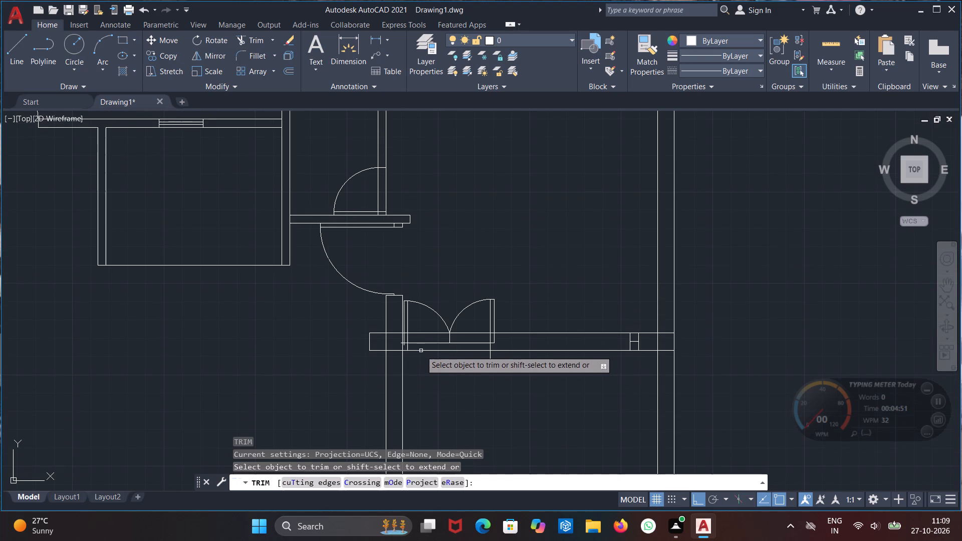
click(422, 361)
click(421, 323)
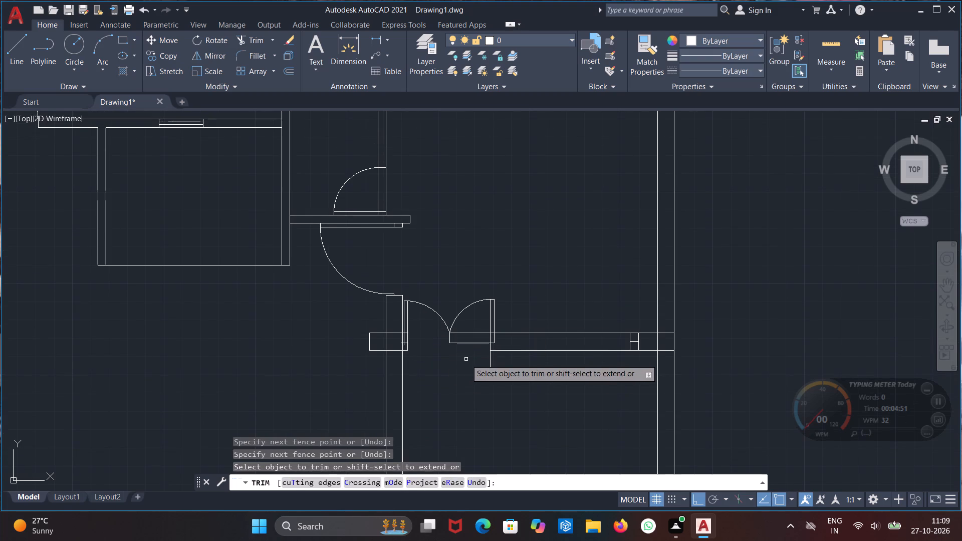
click(466, 359)
click(474, 329)
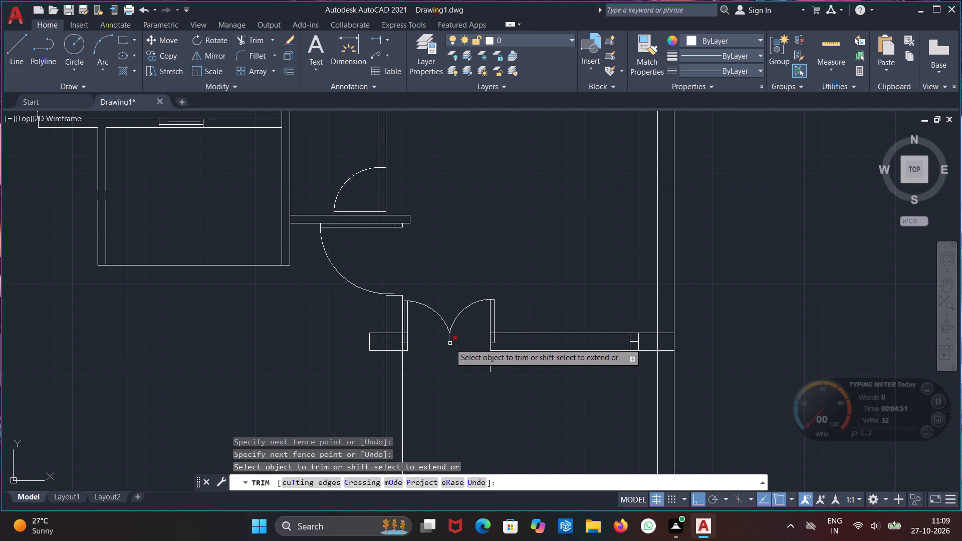
click(450, 343)
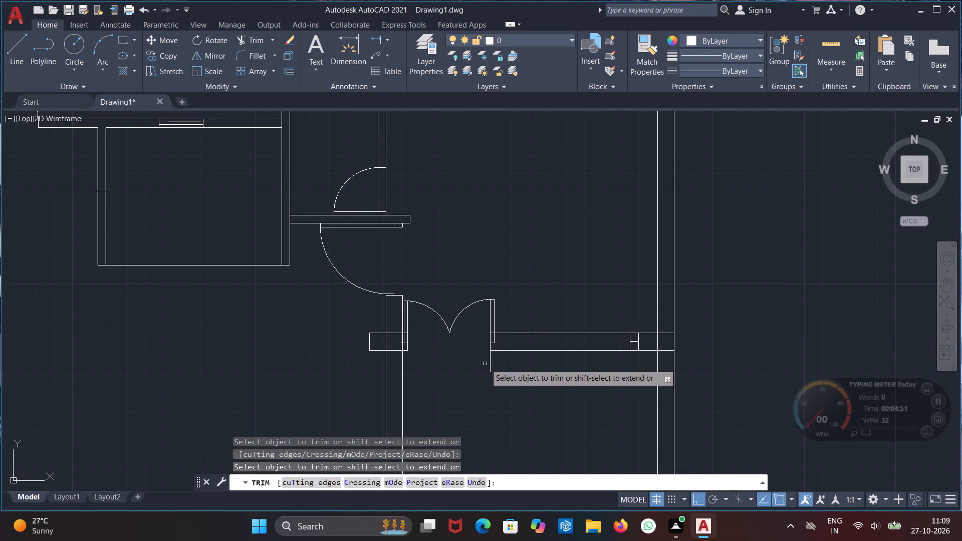
click(490, 366)
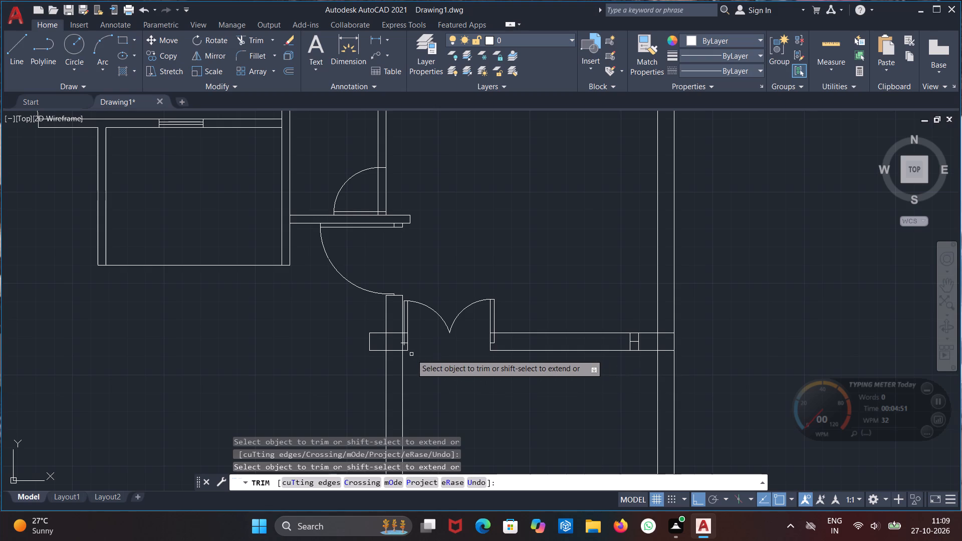
Trim away the horizontal wall's stub that crosses the vertical wall west of the double door, including its end line.
scroll(407, 346, up, 3)
click(377, 338)
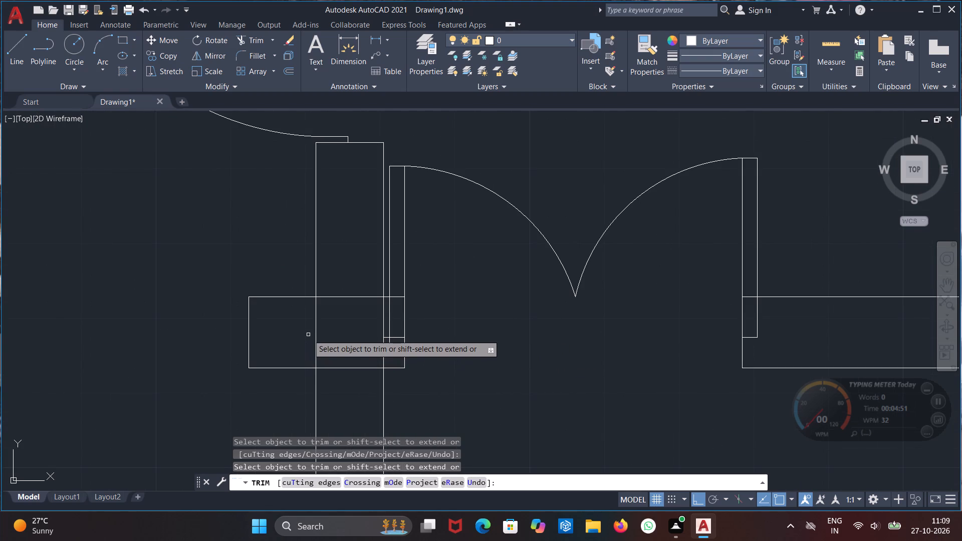
scroll(302, 336, down, 3)
click(294, 354)
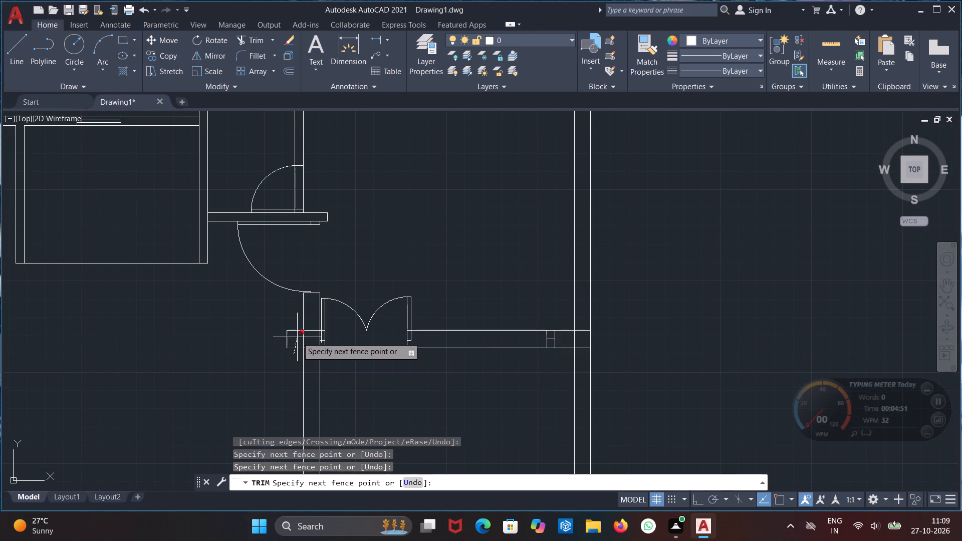
click(296, 325)
drag(313, 359, 314, 354)
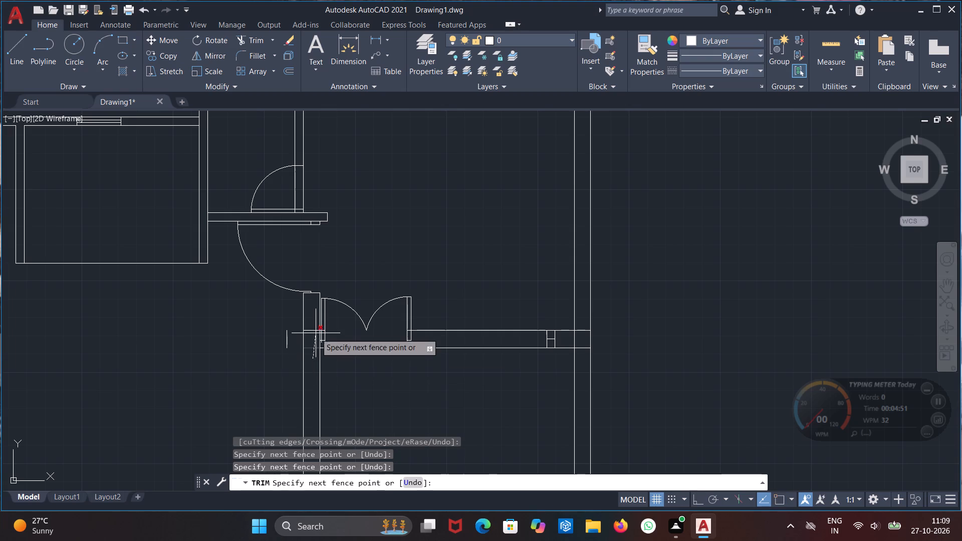
click(313, 325)
click(288, 344)
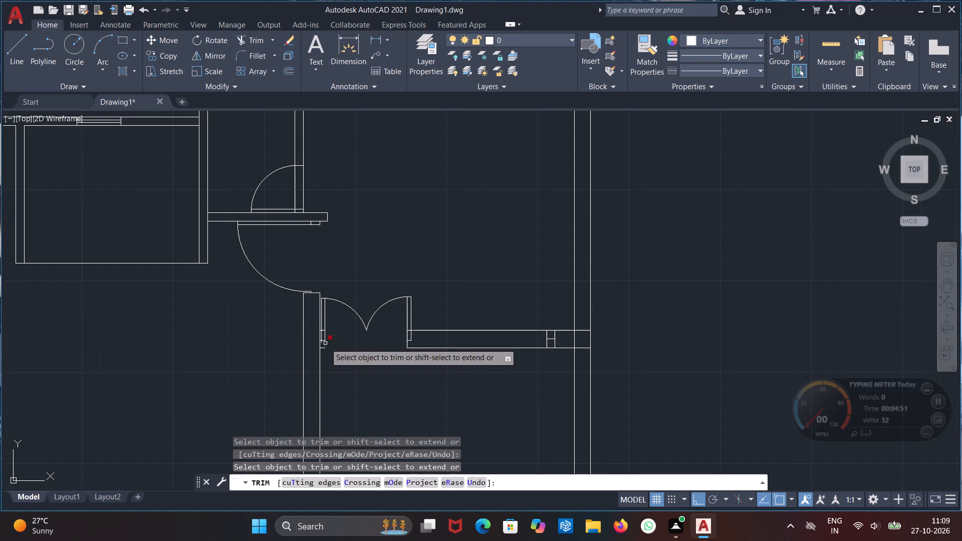
Trim the leftover wall and leaf lines inside the west door leaf's base and the stub lines below it.
scroll(326, 342, up, 3)
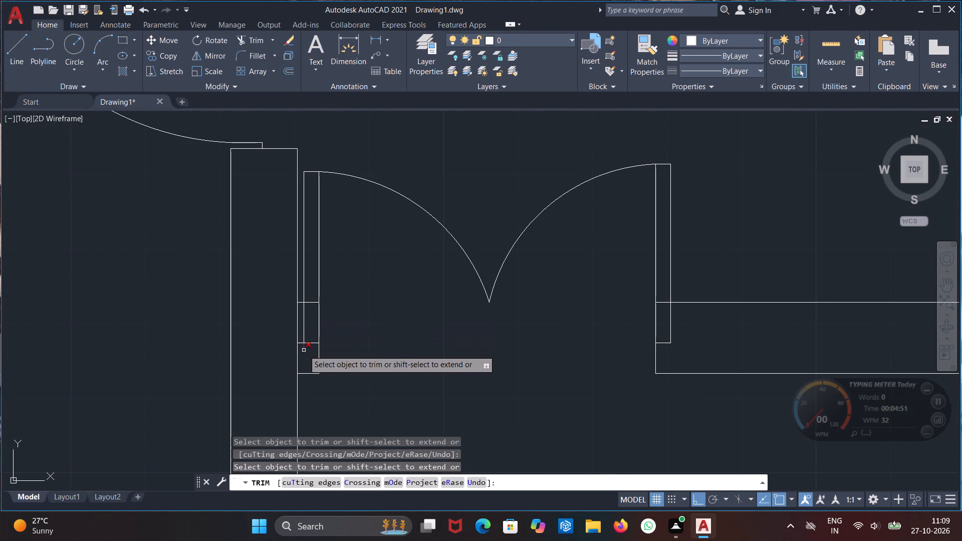
click(304, 350)
click(304, 330)
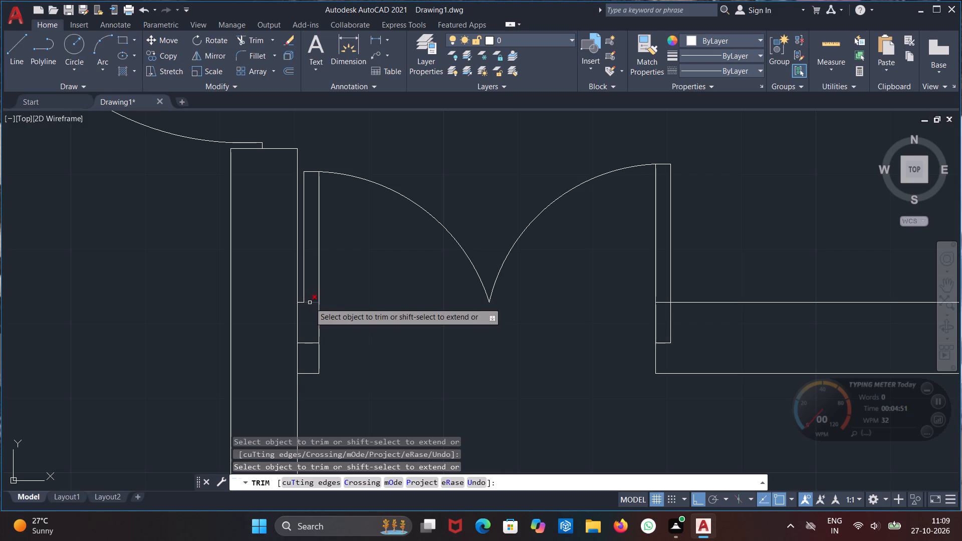
click(310, 303)
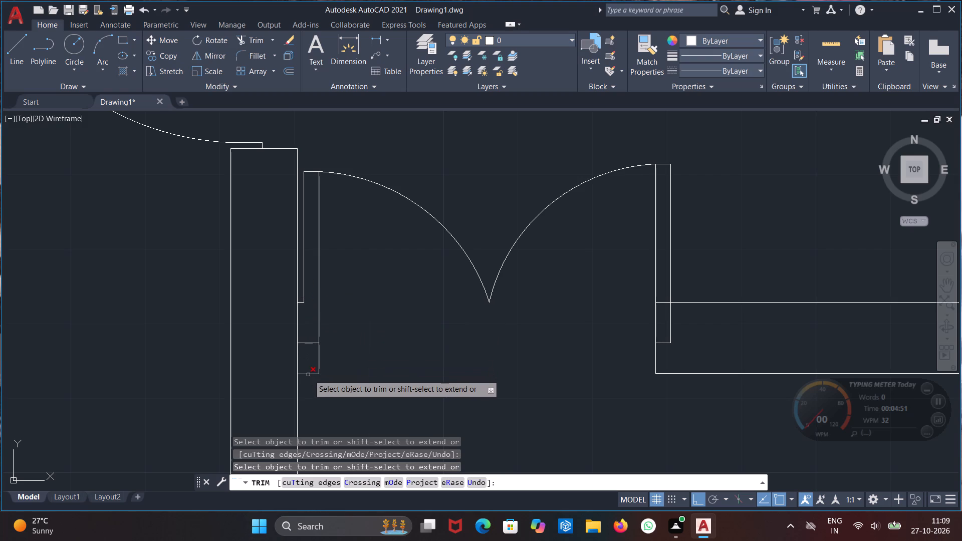
click(308, 375)
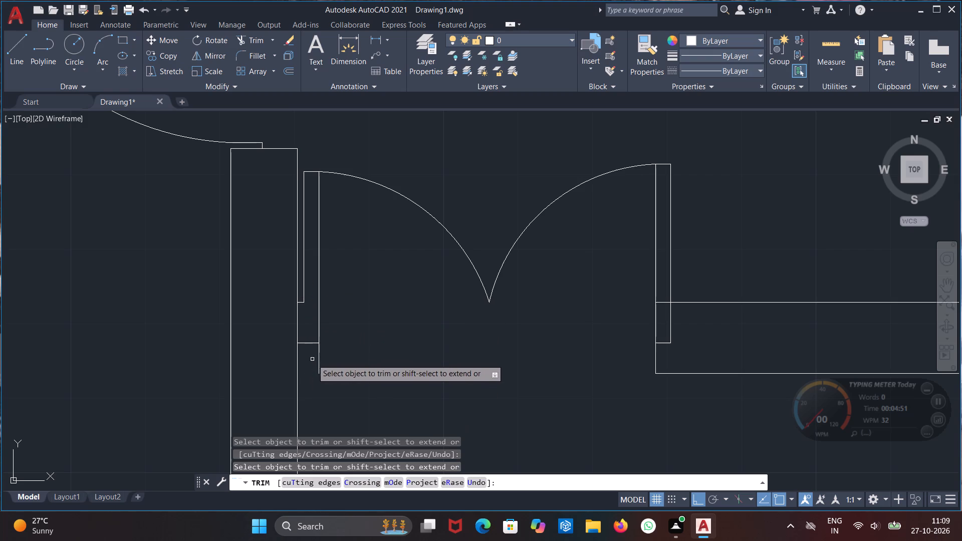
click(319, 352)
scroll(364, 338, down, 2)
scroll(406, 349, down, 1)
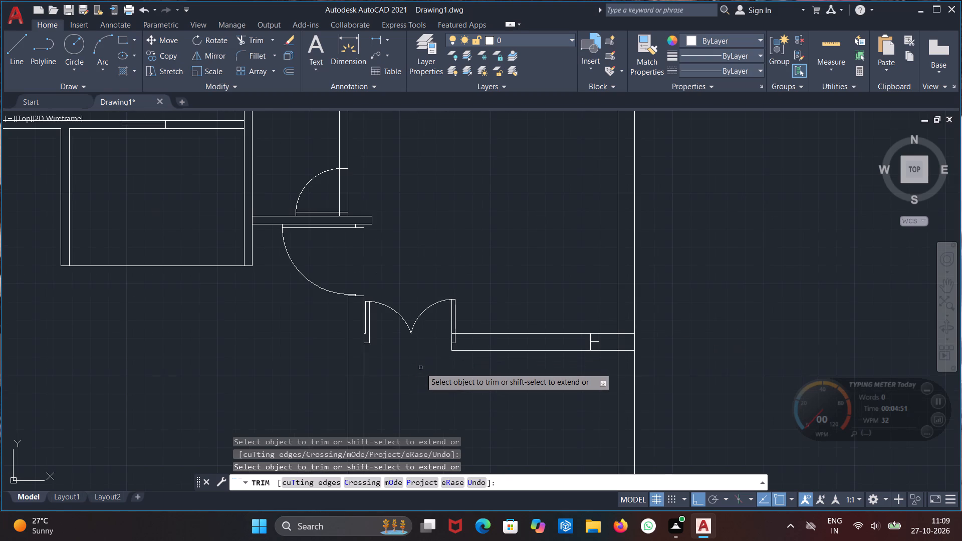
middle_drag(423, 368, 417, 328)
scroll(364, 293, up, 3)
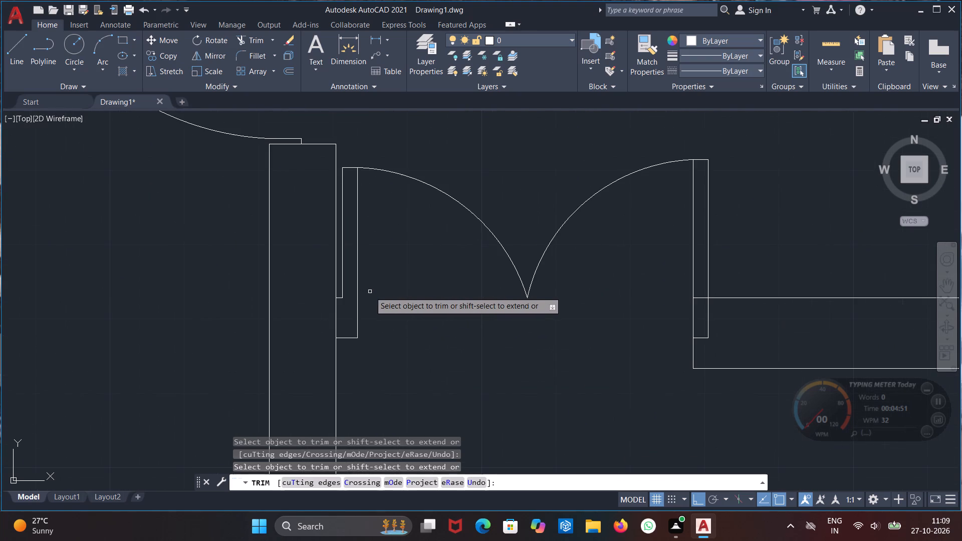
Trim the short vertical line between the east door leaf's bottom and the horizontal wall's lower line.
scroll(387, 299, down, 2)
middle_drag(495, 339, 354, 314)
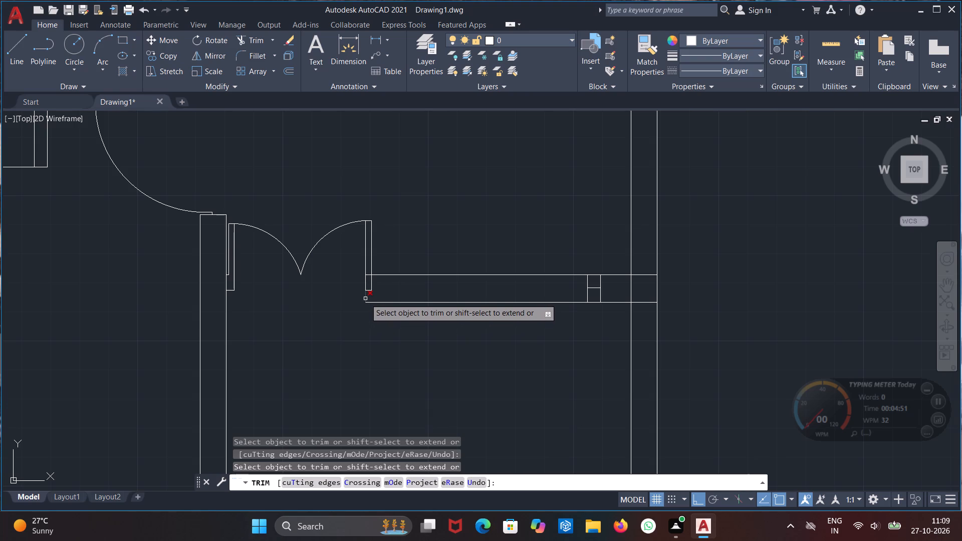
click(365, 299)
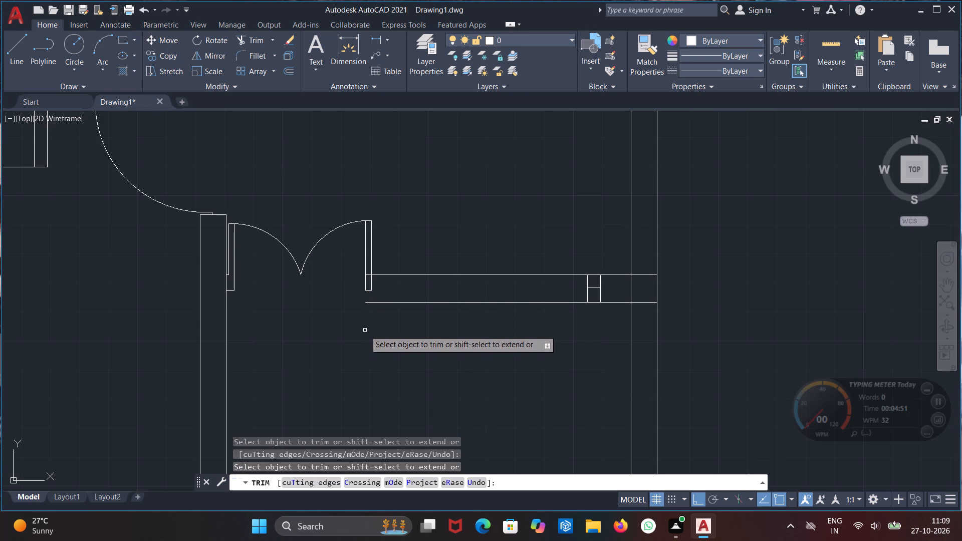
key(grave)
key(l)
key(Return)
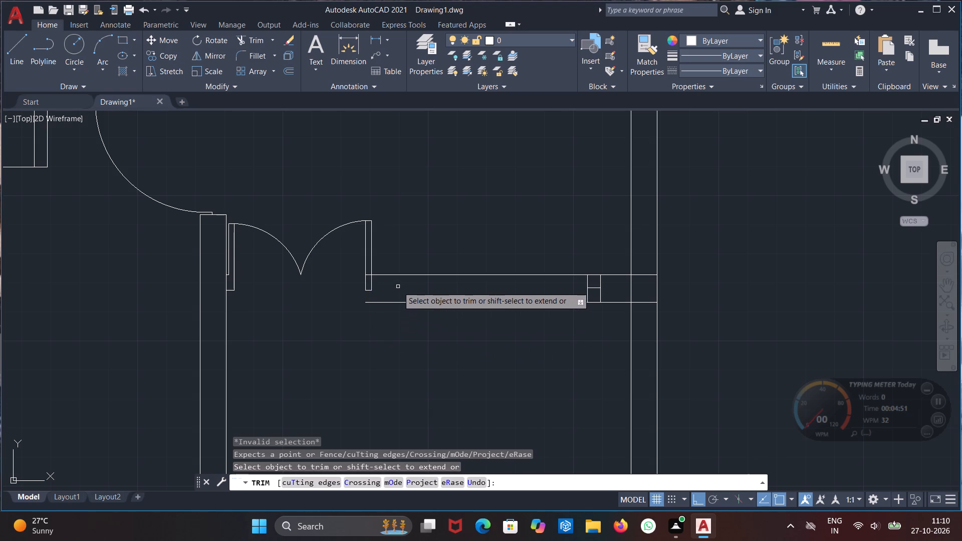
key(Escape)
key(Escape)
key(Escape)
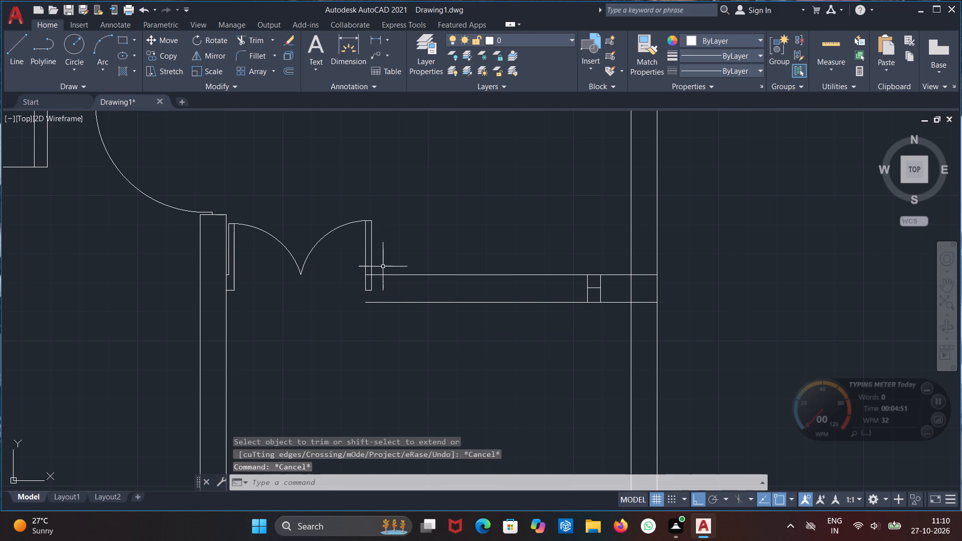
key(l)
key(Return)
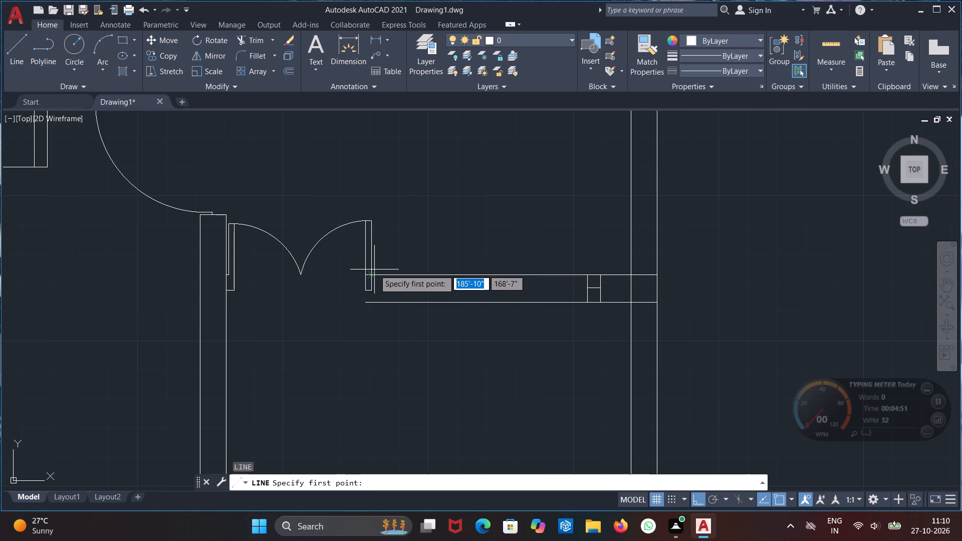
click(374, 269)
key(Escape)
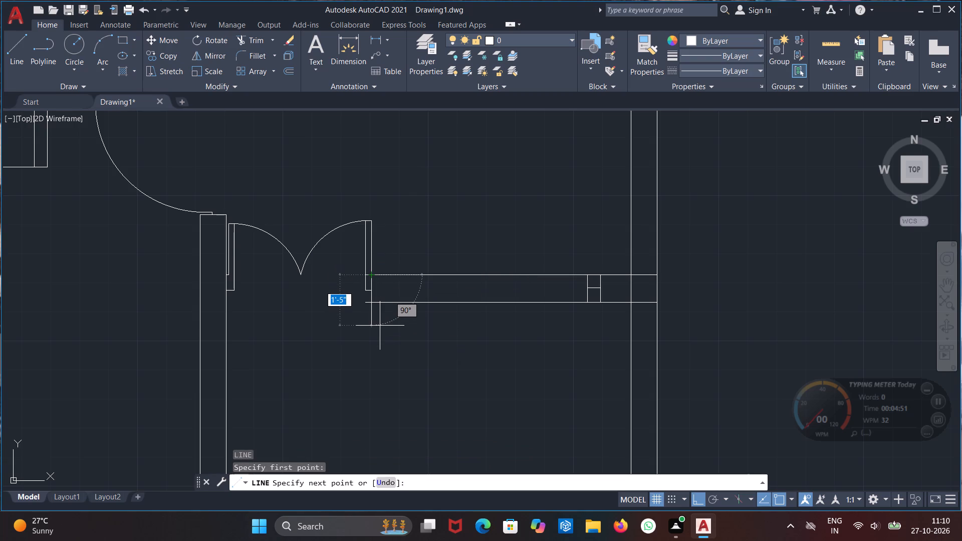
Draw a vertical line across both lines of the horizontal wall, just east of the east door leaf.
key(l)
key(Return)
scroll(384, 318, up, 2)
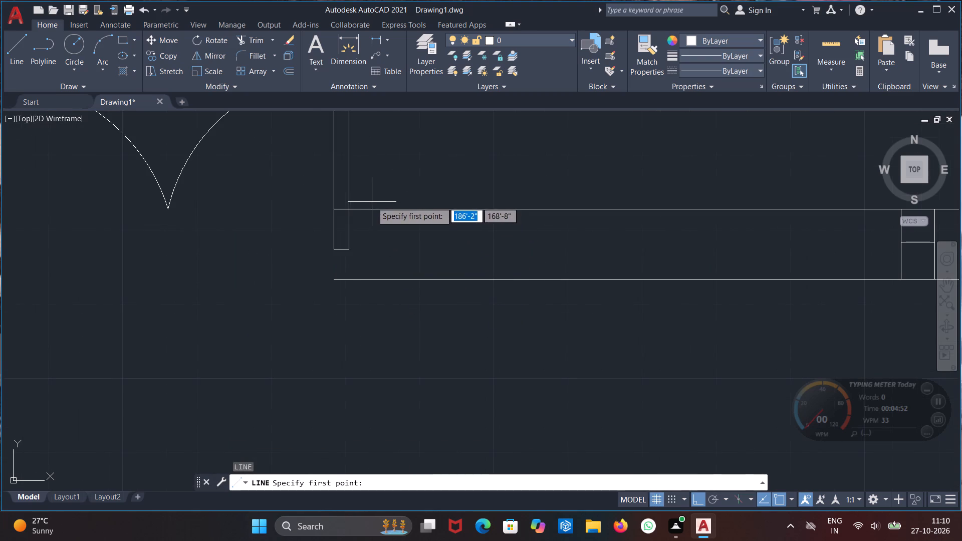
drag(366, 199, 363, 205)
click(340, 320)
key(Escape)
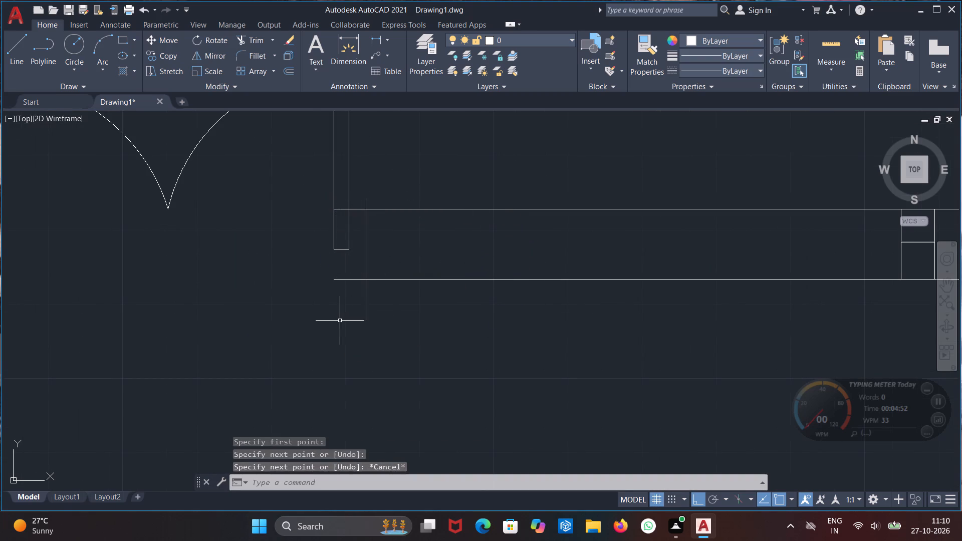
Trim the wall's lower line west of the new vertical line and that line's overhangs above and below the wall.
text(TR)
key(Return)
scroll(341, 304, up, 1)
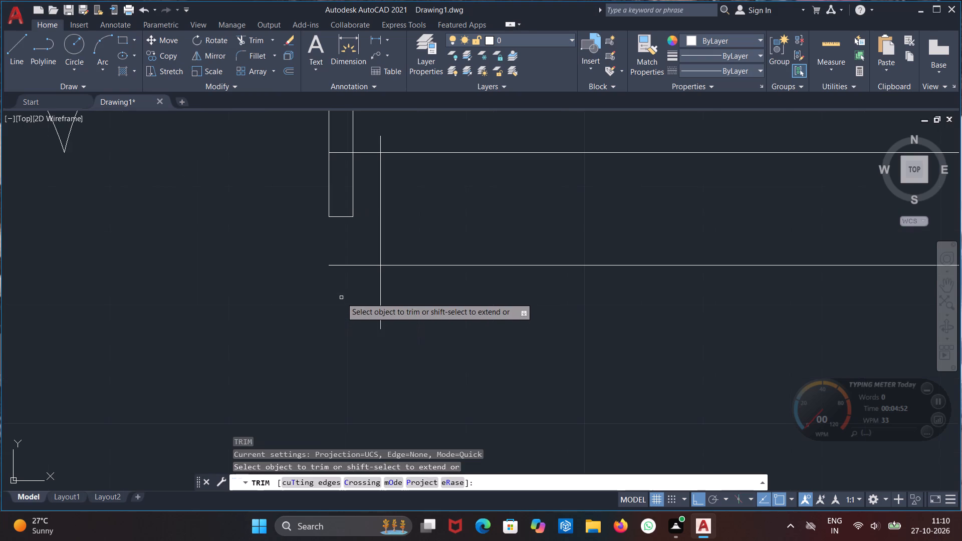
click(353, 265)
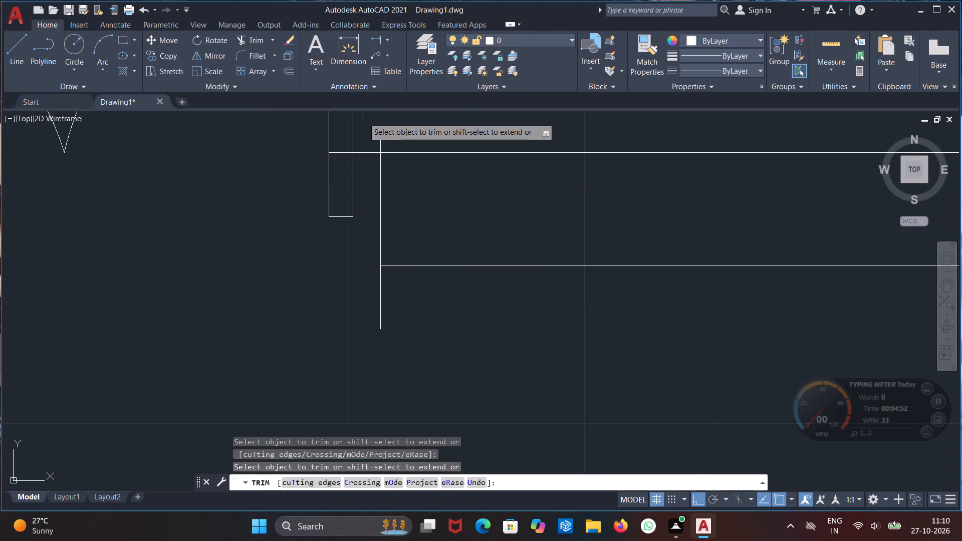
click(380, 142)
click(375, 287)
click(403, 288)
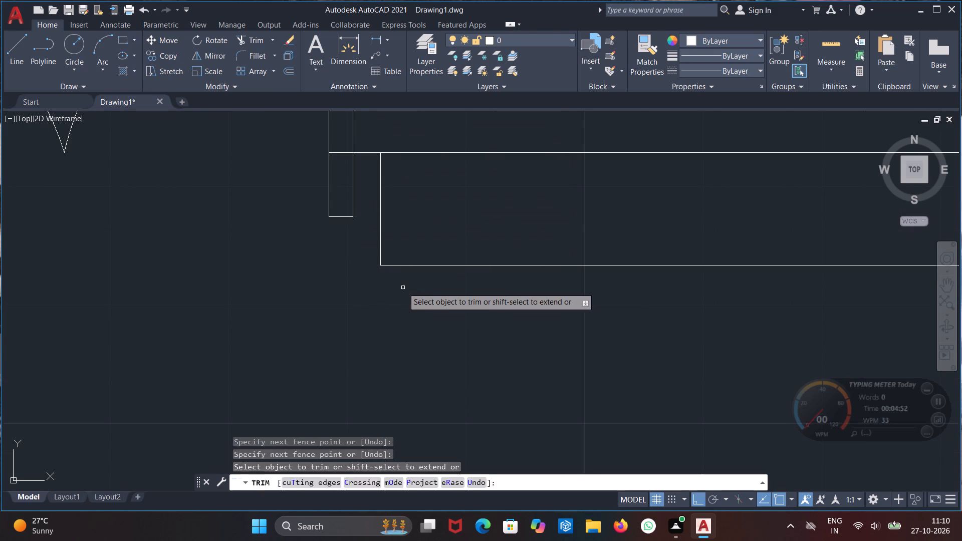
key(Escape)
Draw a horizontal line from the east door leaf's bottom east corner eastward past the new wall end line.
key(l)
key(Return)
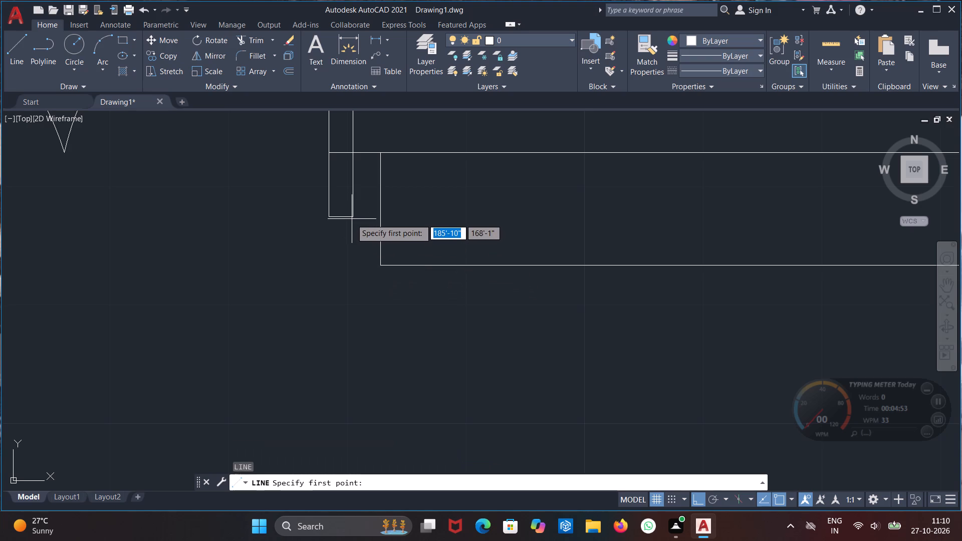
click(353, 217)
click(456, 217)
key(Escape)
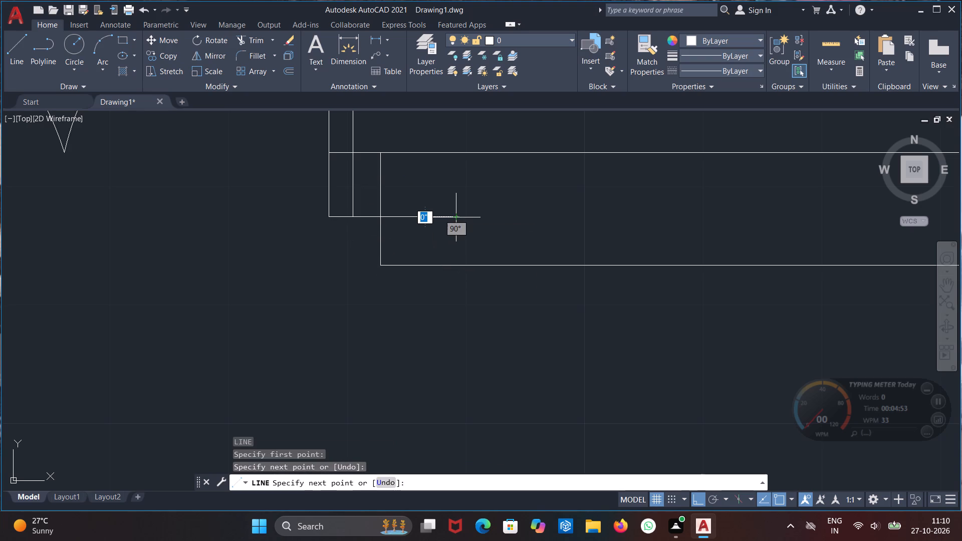
Trim the new horizontal line's overhang inside the wall and the wall's upper line across the east door leaf to the wall end.
key(t)
key(r)
key(Return)
click(445, 231)
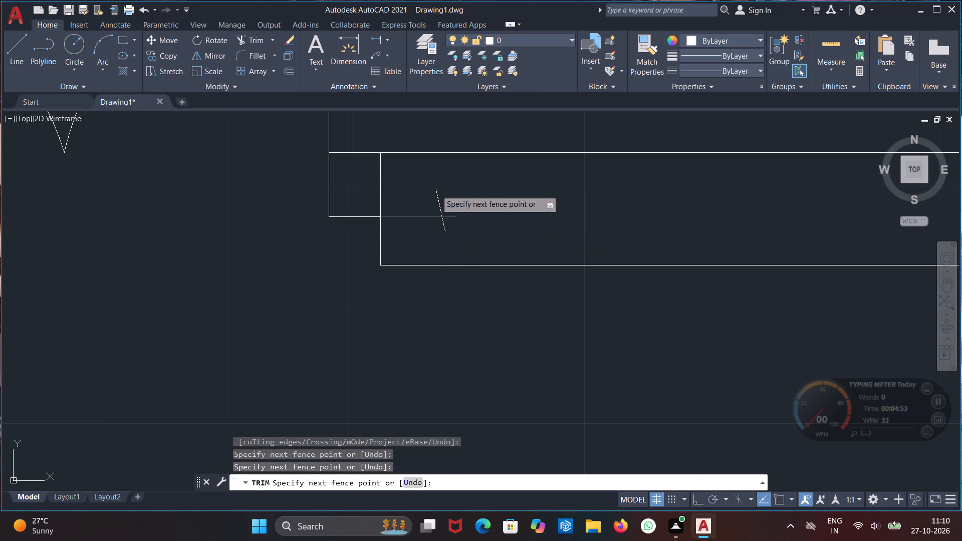
click(436, 190)
scroll(426, 210, down, 2)
middle_drag(433, 206, 402, 295)
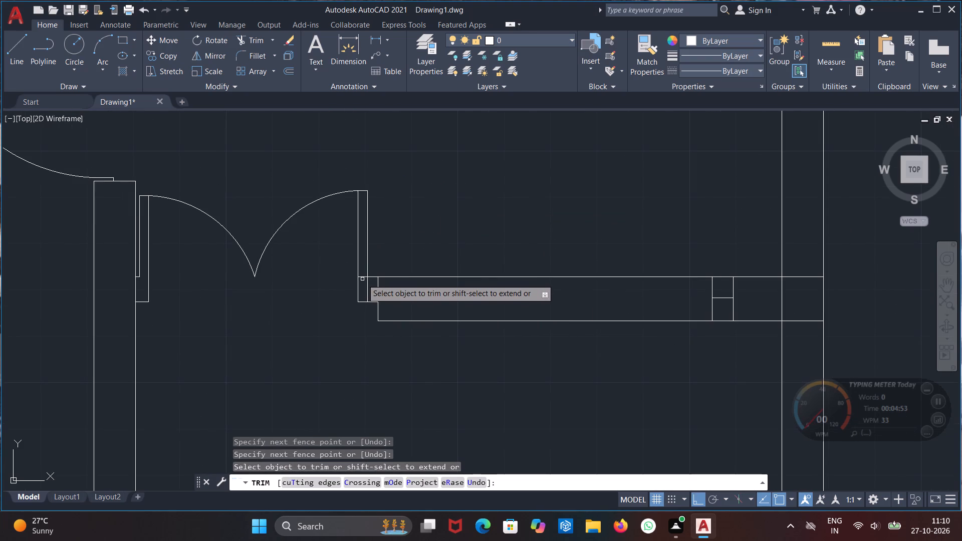
click(362, 277)
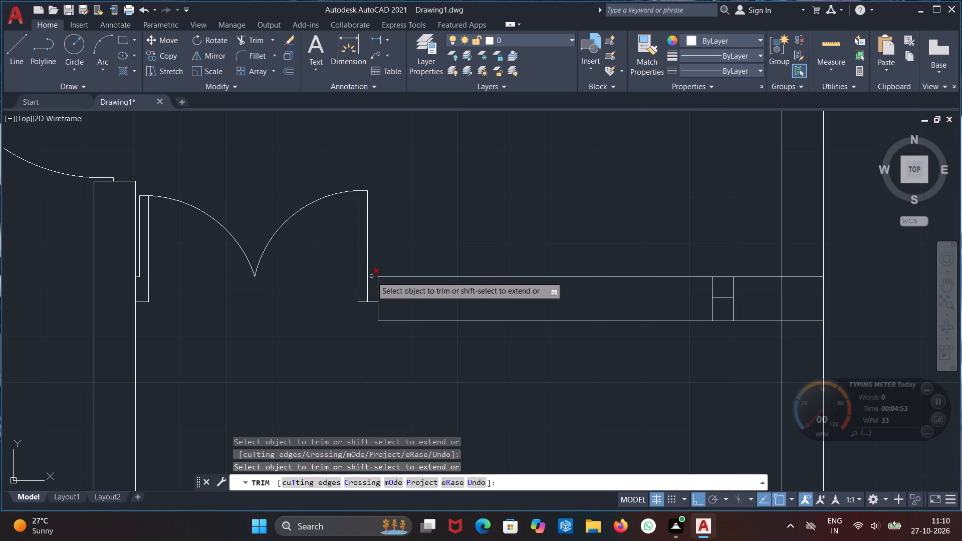
click(371, 277)
scroll(398, 247, down, 1)
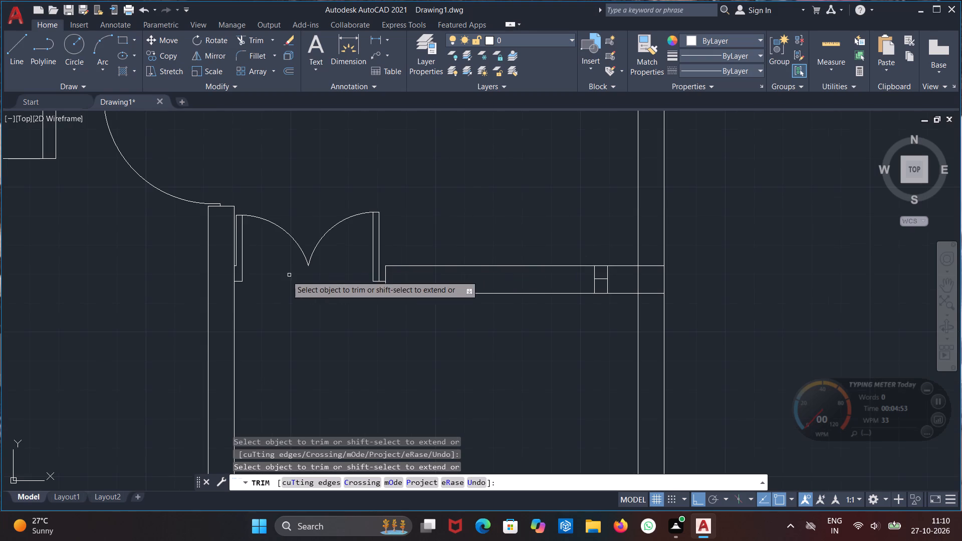
scroll(247, 270, up, 3)
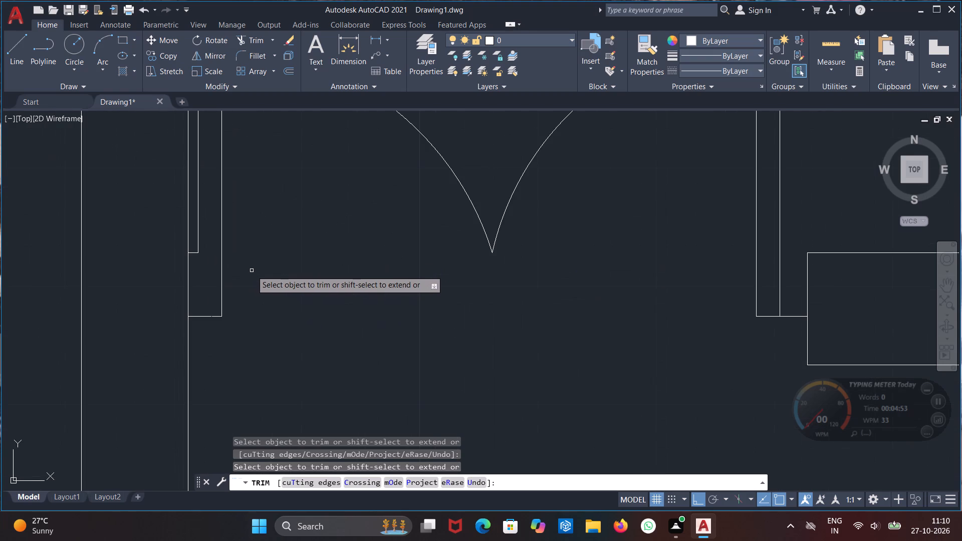
key(Escape)
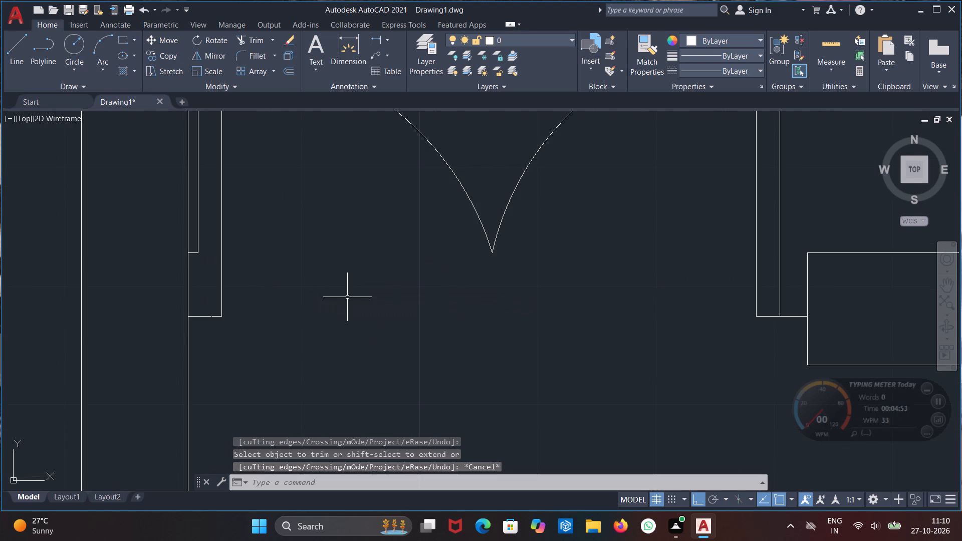
Draw a horizontal line about 4'-5" long from the east door leaf's bottom west corner westward past the vertical wall's east line.
key(l)
key(Return)
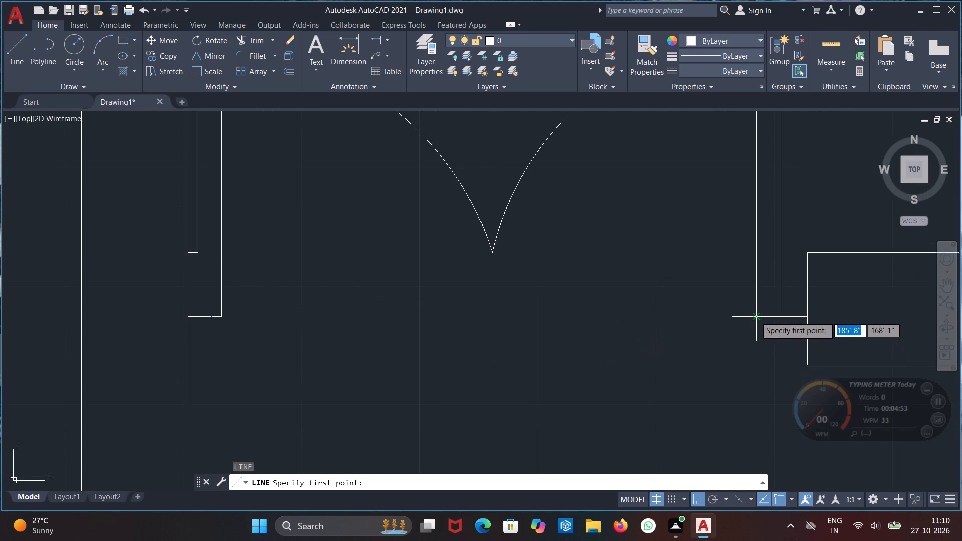
click(757, 315)
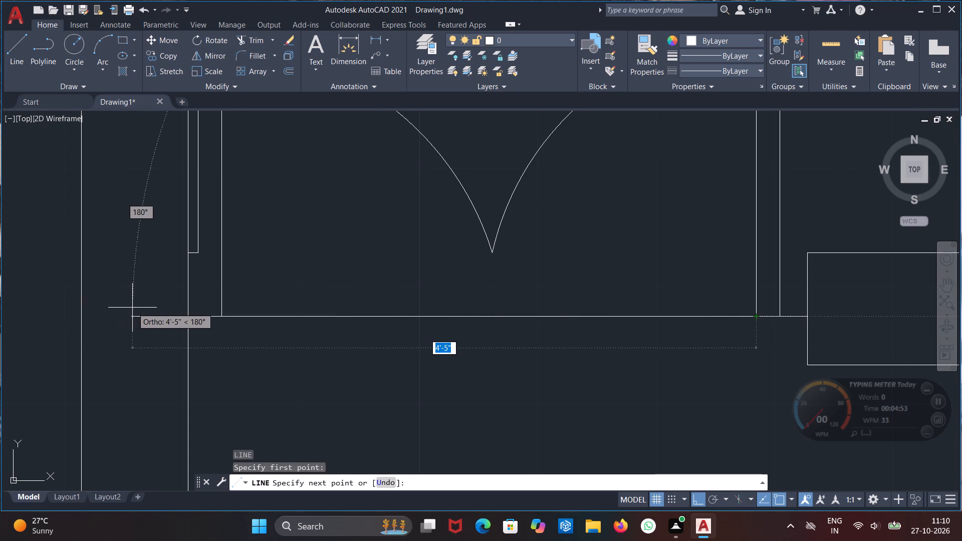
click(132, 308)
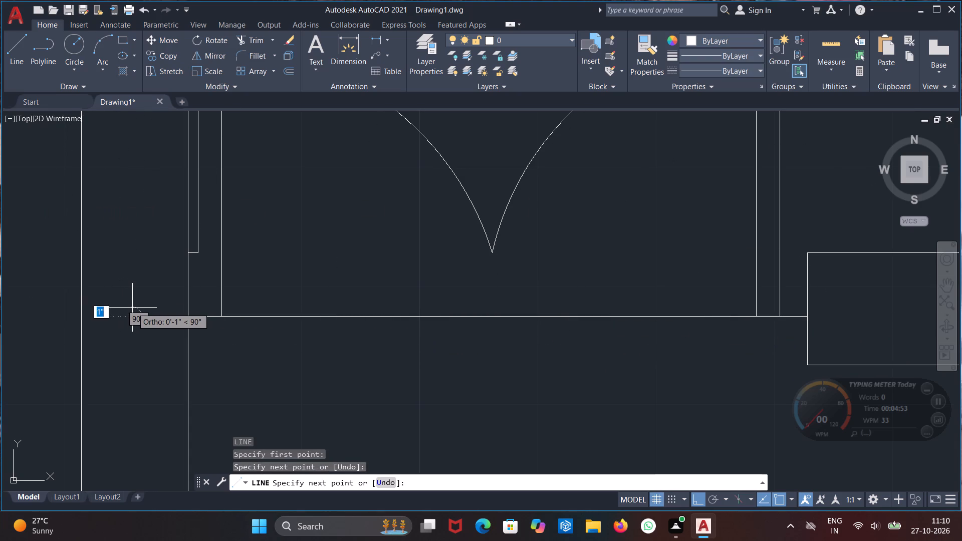
scroll(132, 308, down, 2)
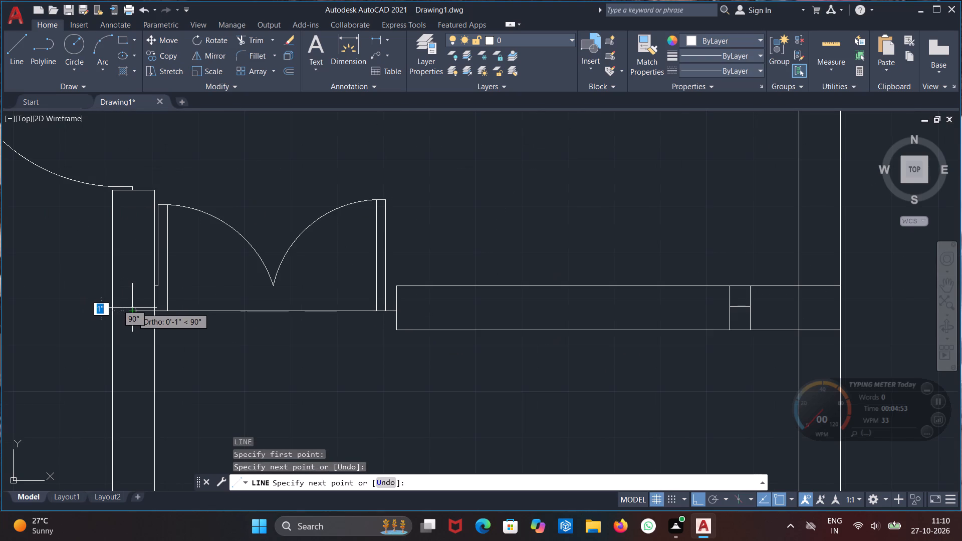
key(Escape)
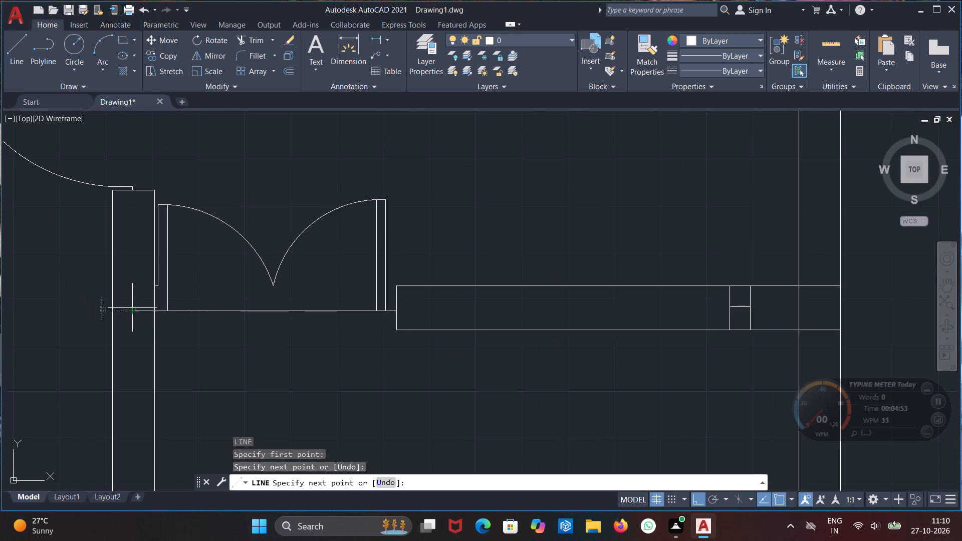
Trim the threshold line's overhang inside the vertical wall west of the double door.
key(t)
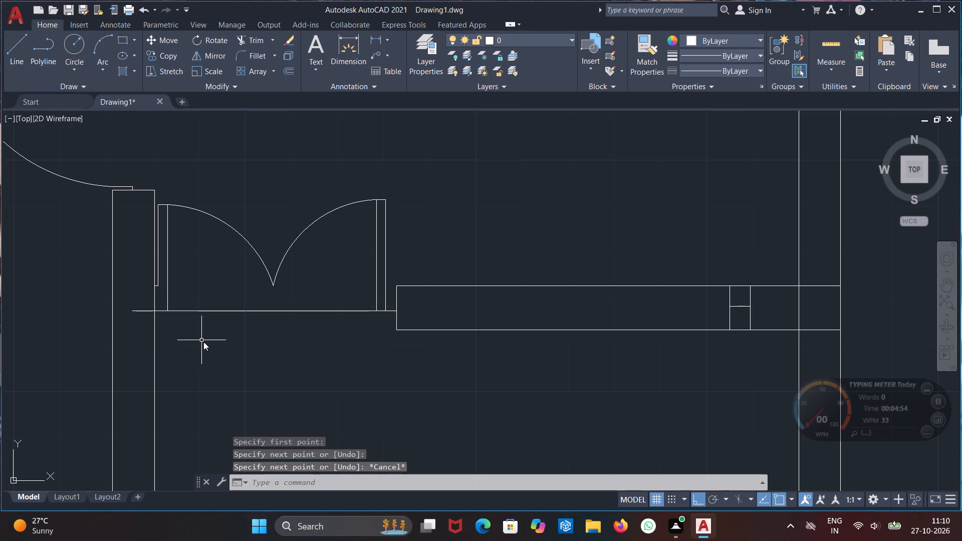
key(r)
key(Return)
click(137, 309)
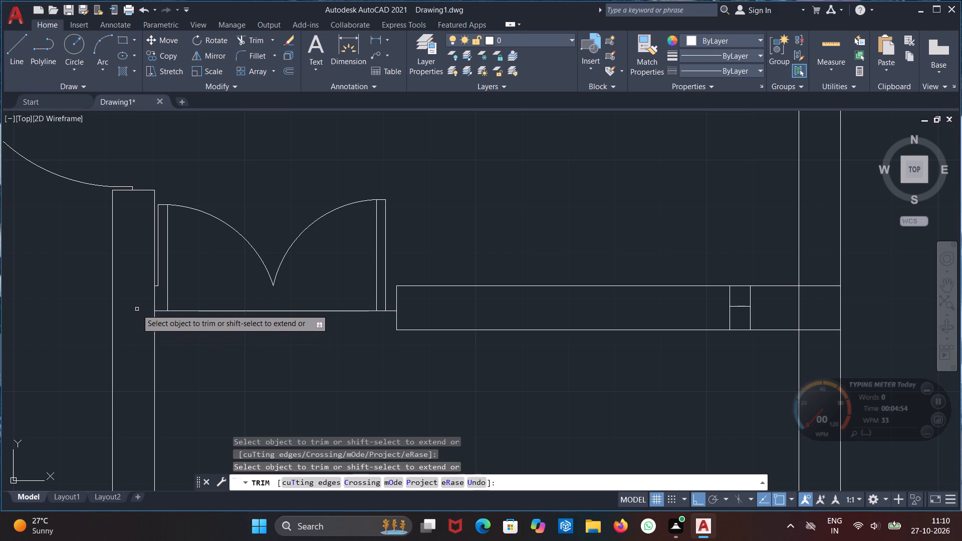
scroll(172, 323, up, 1)
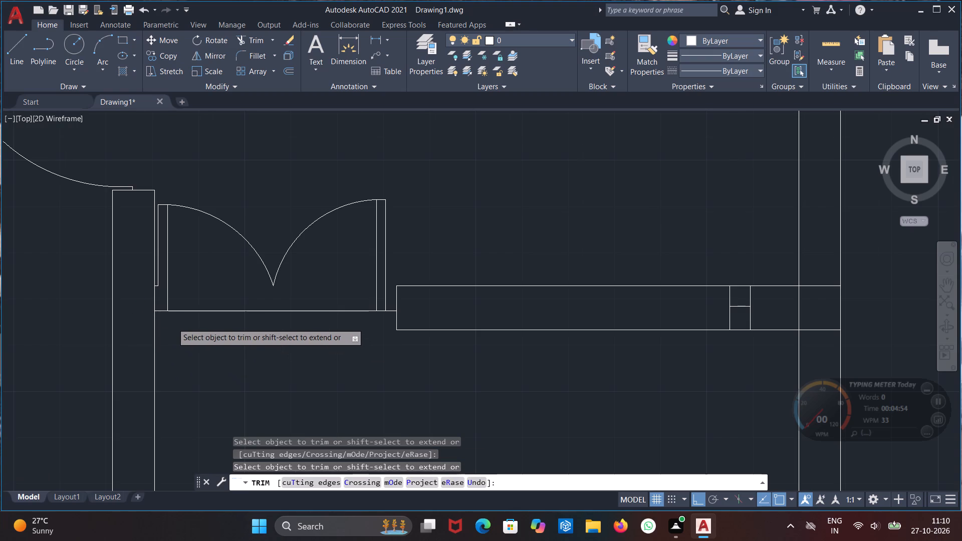
middle_drag(173, 324, 232, 343)
key(Escape)
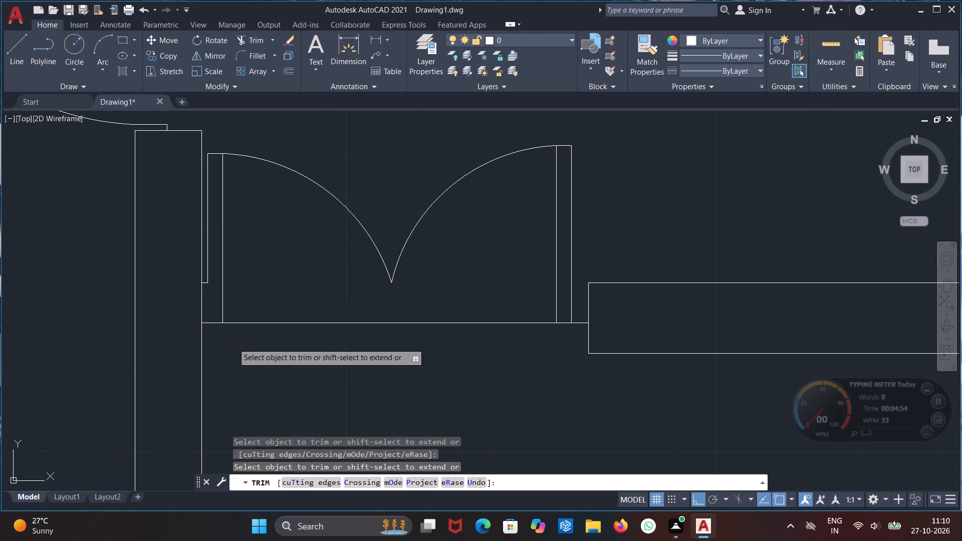
Draw a vertical line from the west door leaf's shorter west edge downward past the threshold line.
key(l)
key(Return)
scroll(203, 277, up, 1)
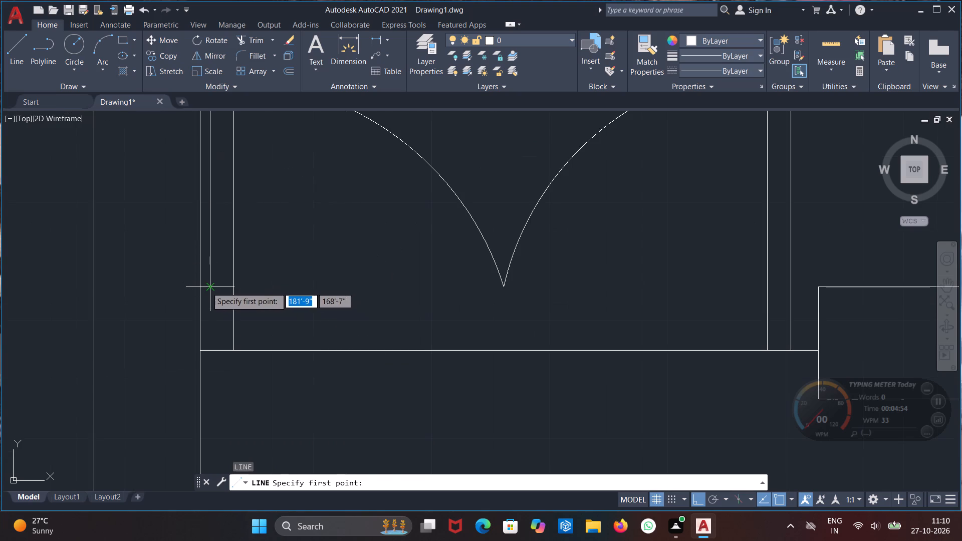
drag(206, 287, 207, 299)
click(211, 373)
key(Escape)
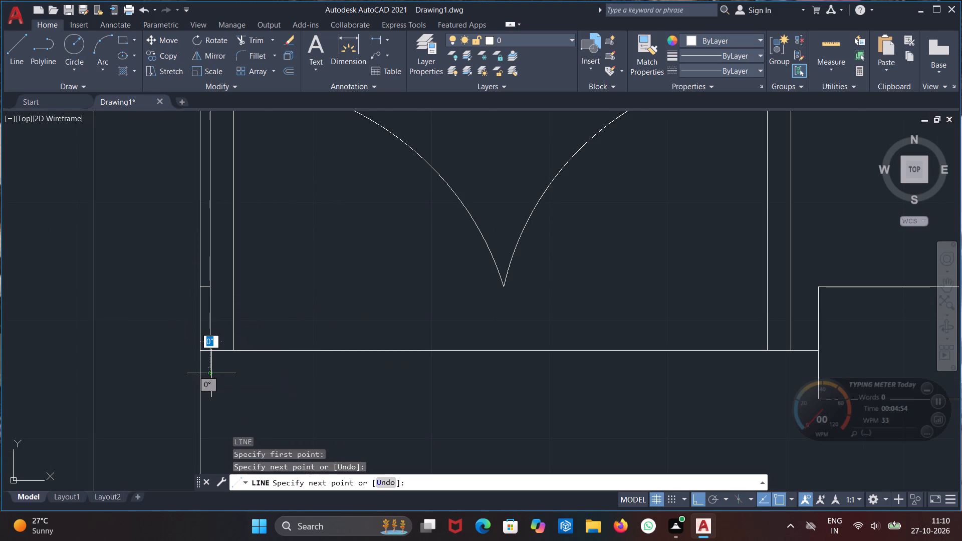
Trim the new line's overhang below the threshold and the short horizontal line between the west door leaf and the vertical wall.
text(TR)
key(Return)
scroll(213, 373, down, 1)
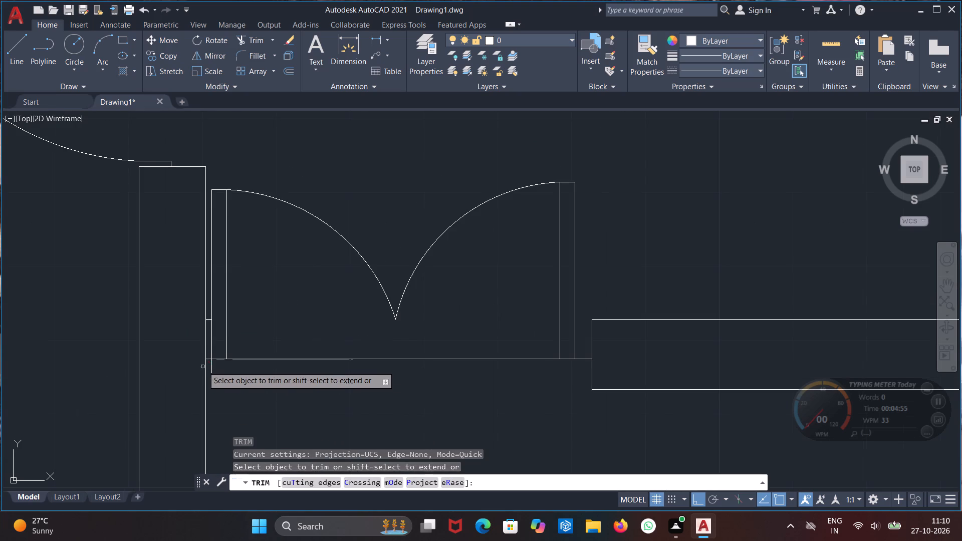
click(211, 371)
scroll(205, 320, up, 2)
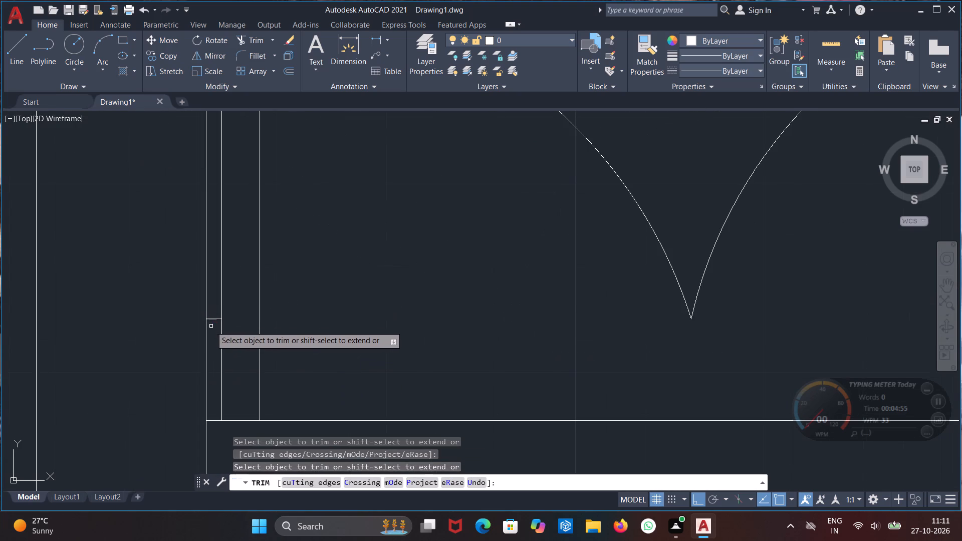
click(213, 319)
scroll(285, 319, down, 3)
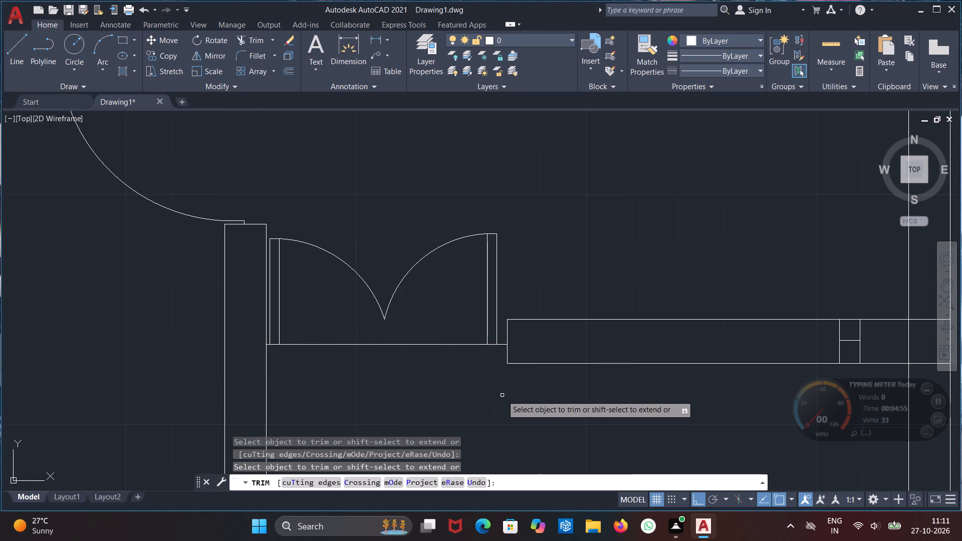
middle_drag(501, 396, 252, 339)
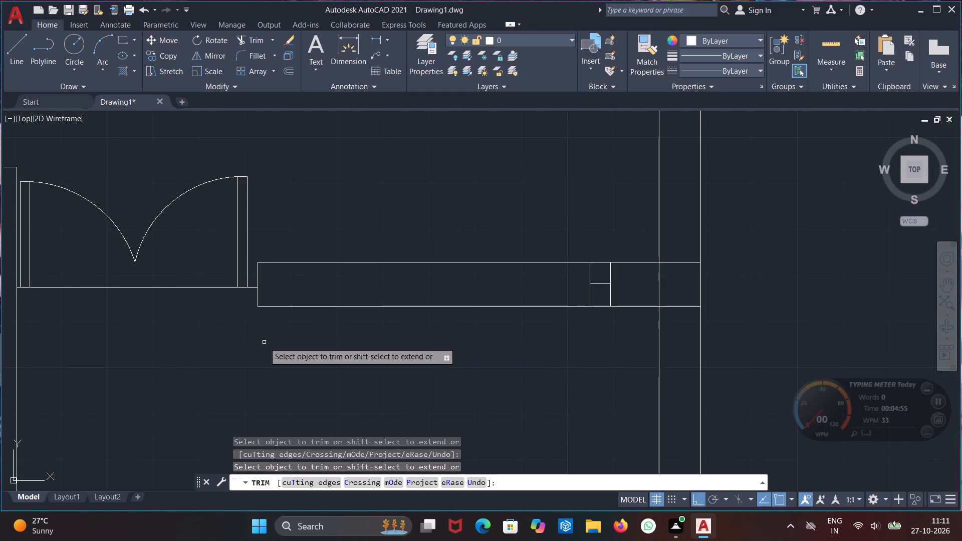
scroll(263, 342, down, 2)
middle_drag(257, 348, 419, 259)
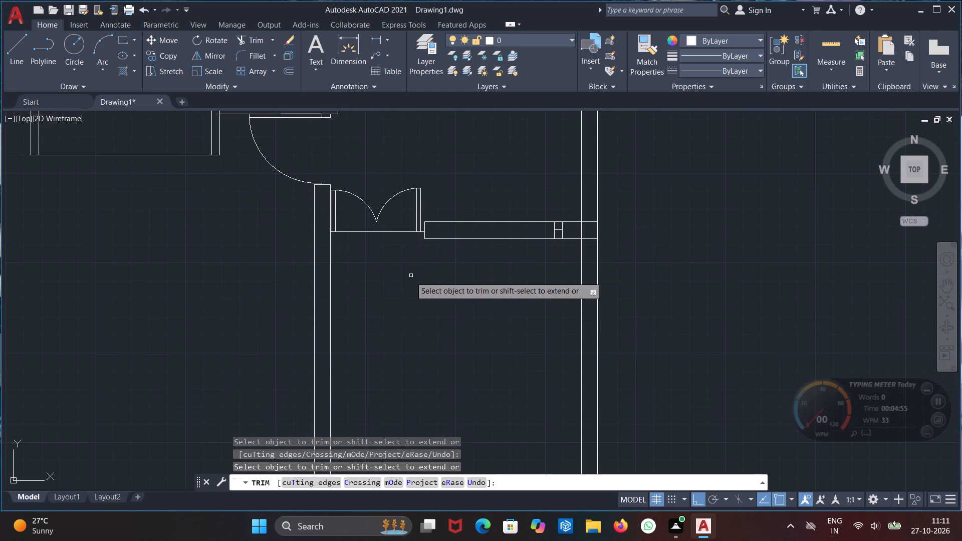
key(Escape)
Draw a horizontal line across both lines of the vertical wall, just below the double door's threshold.
middle_drag(369, 297, 369, 296)
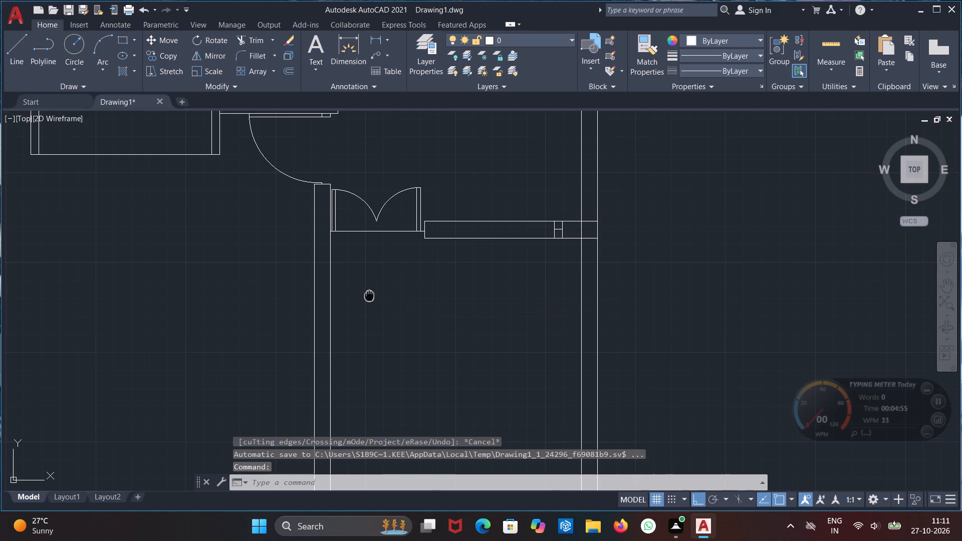
middle_drag(369, 296, 372, 281)
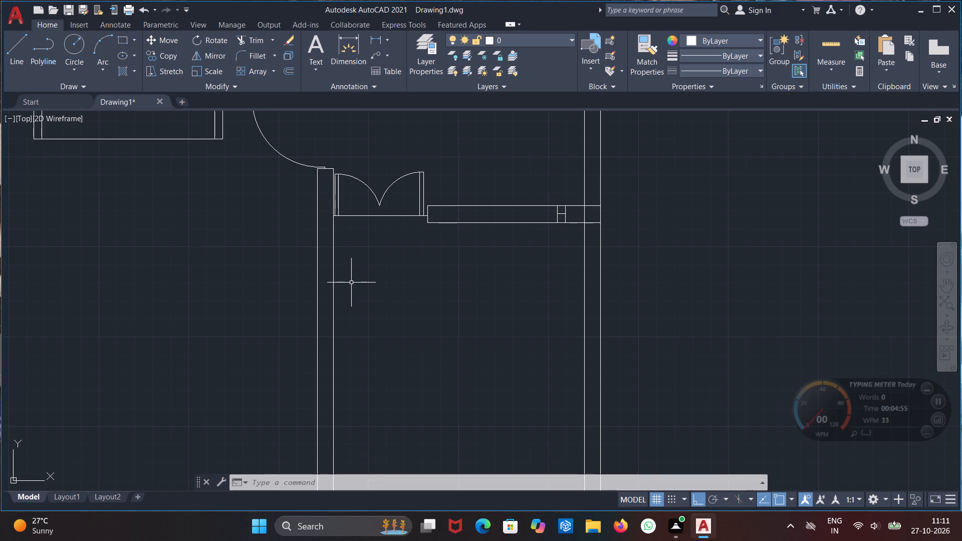
key(l)
key(Return)
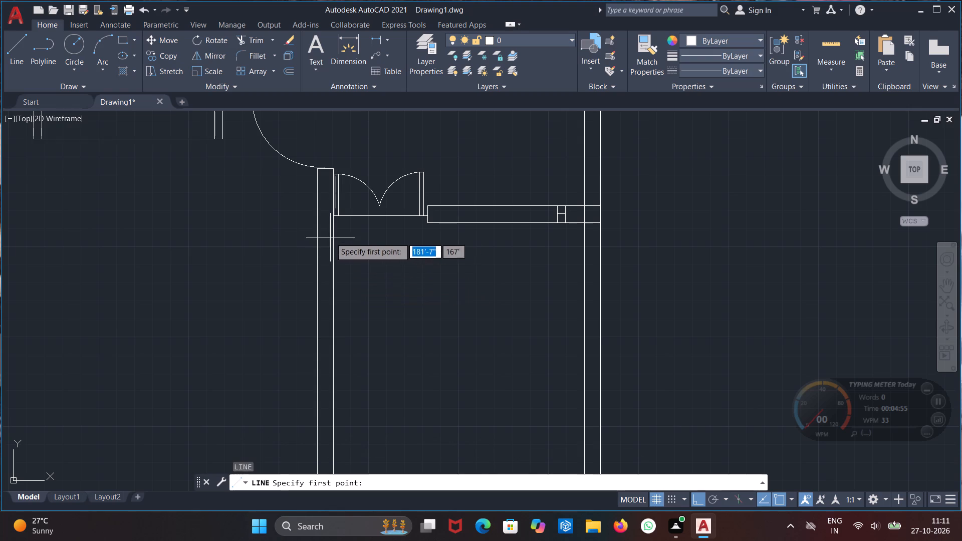
click(308, 235)
click(361, 242)
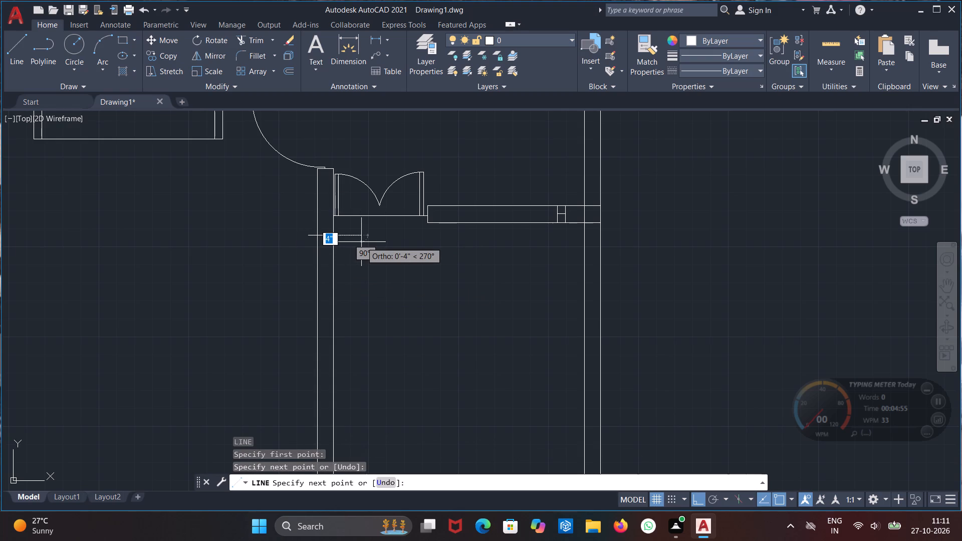
key(Escape)
Trim both lines of the vertical wall between the new horizontal line and the building's south wall.
text(TR)
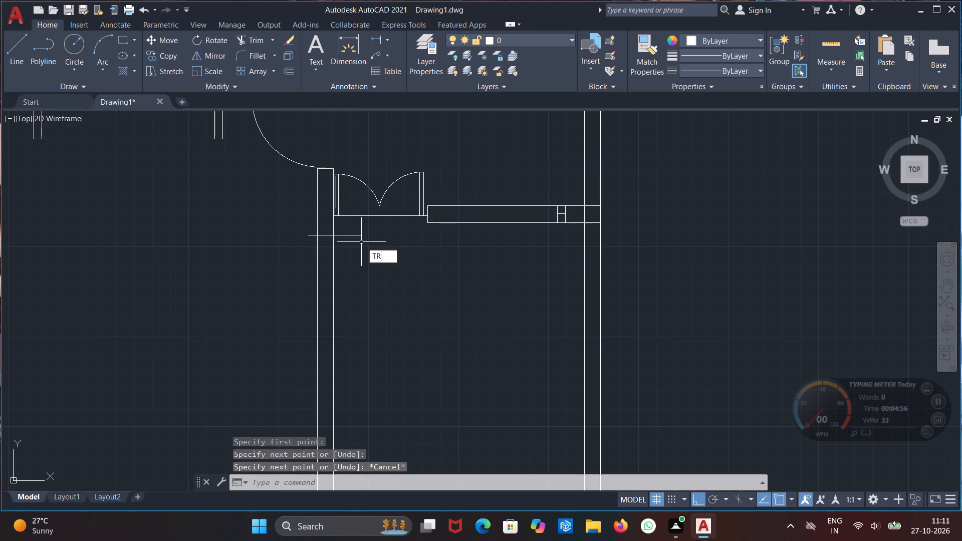
key(Return)
scroll(364, 283, down, 1)
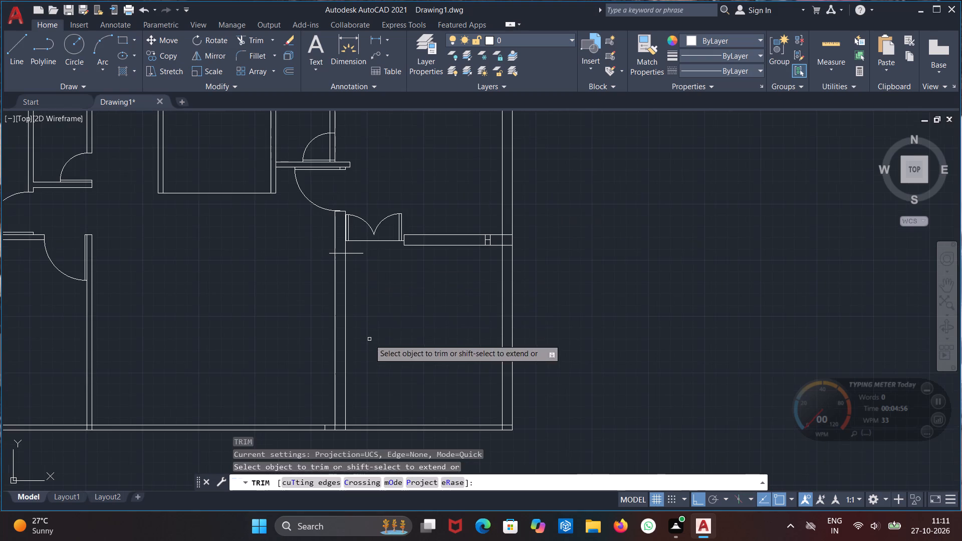
middle_drag(369, 340, 409, 254)
drag(406, 255, 400, 258)
click(349, 269)
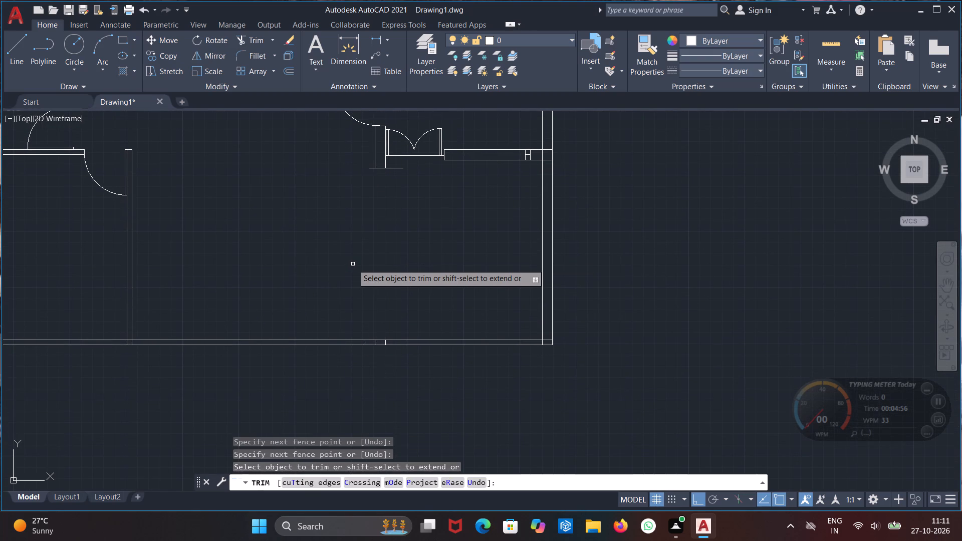
key(Escape)
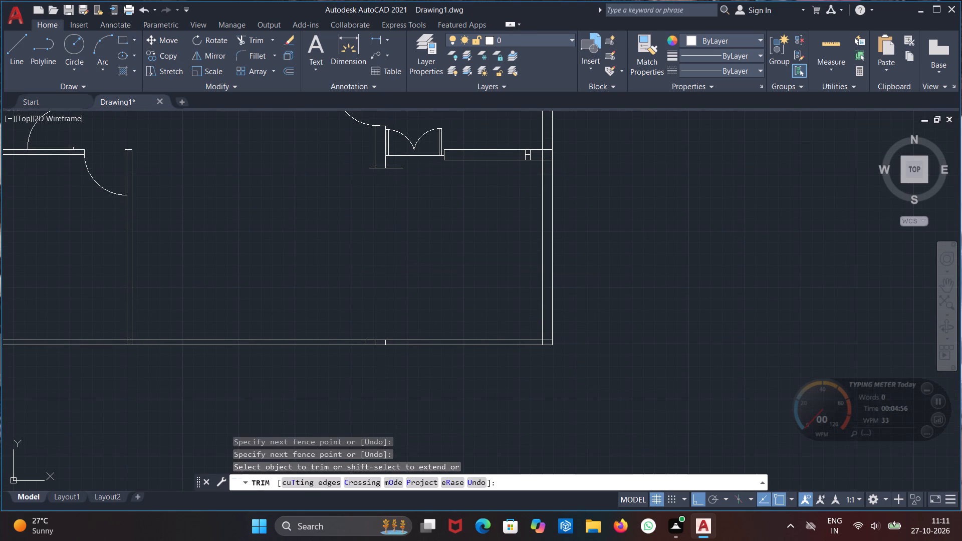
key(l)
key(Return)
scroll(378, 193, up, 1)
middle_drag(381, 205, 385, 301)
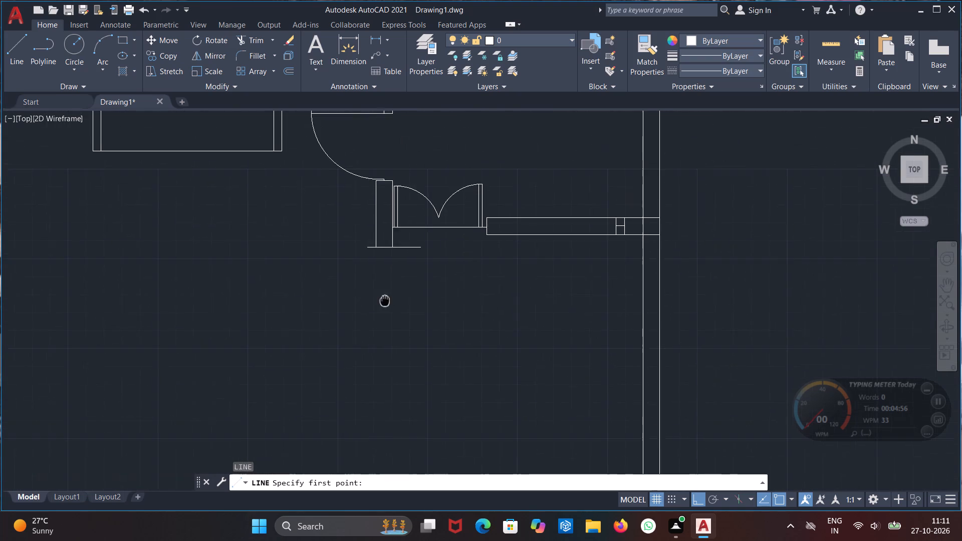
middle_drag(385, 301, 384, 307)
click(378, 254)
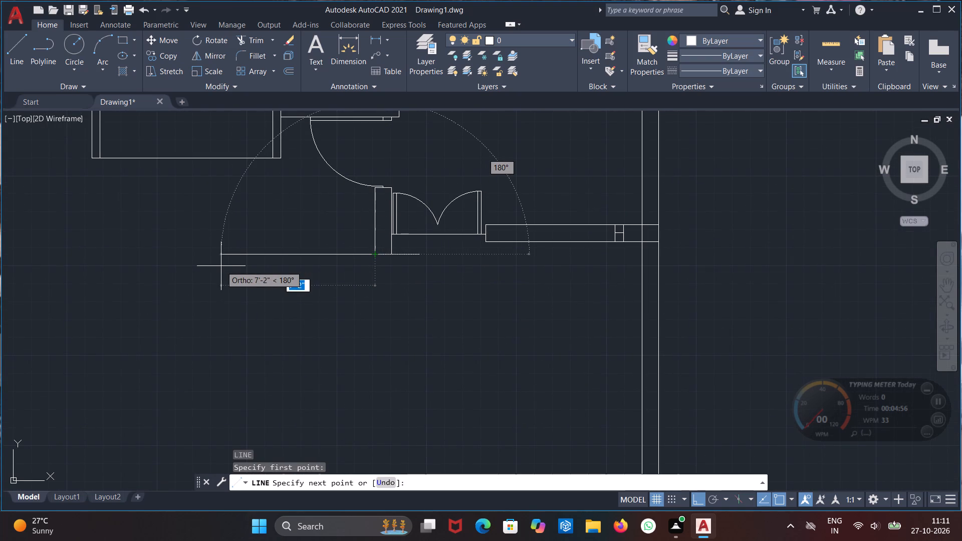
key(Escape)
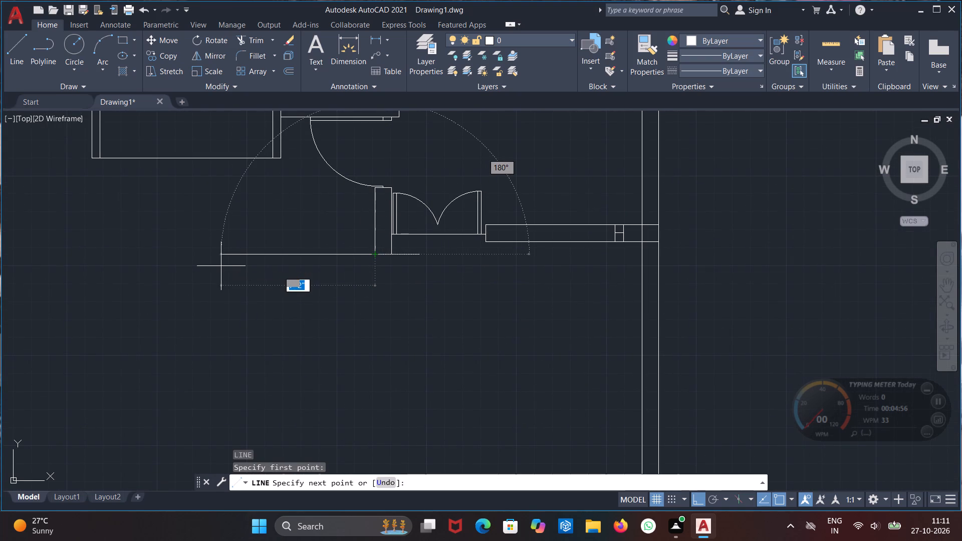
Draw a 3' line down from the short vertical wall's southeast corner, continuing west with a horizontal line about 5'-2" long.
key(l)
key(Return)
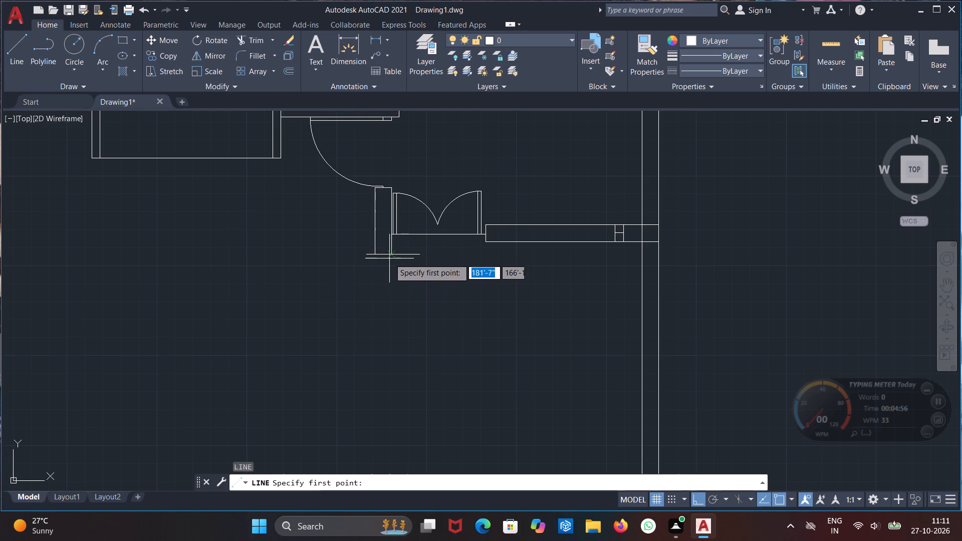
drag(389, 255, 391, 261)
text(3')
key(Return)
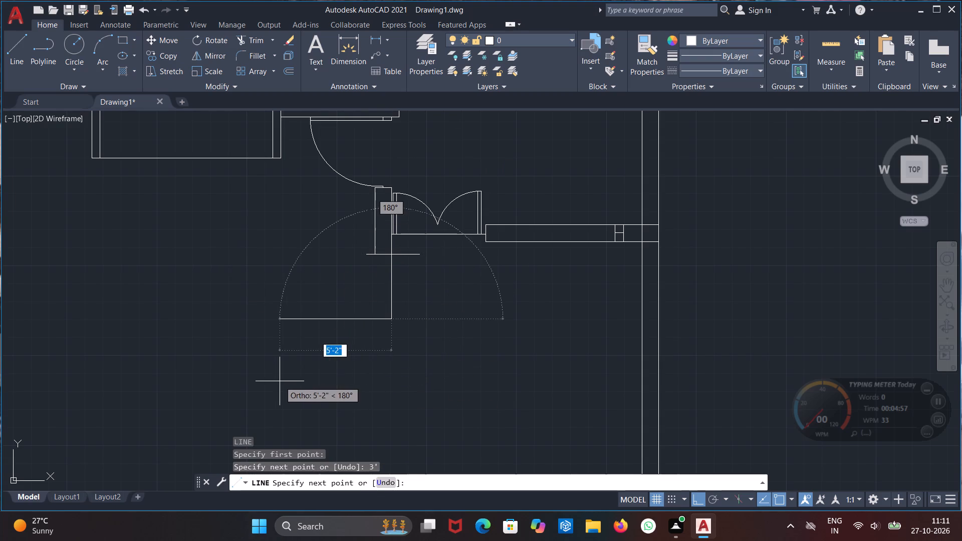
click(280, 381)
key(Escape)
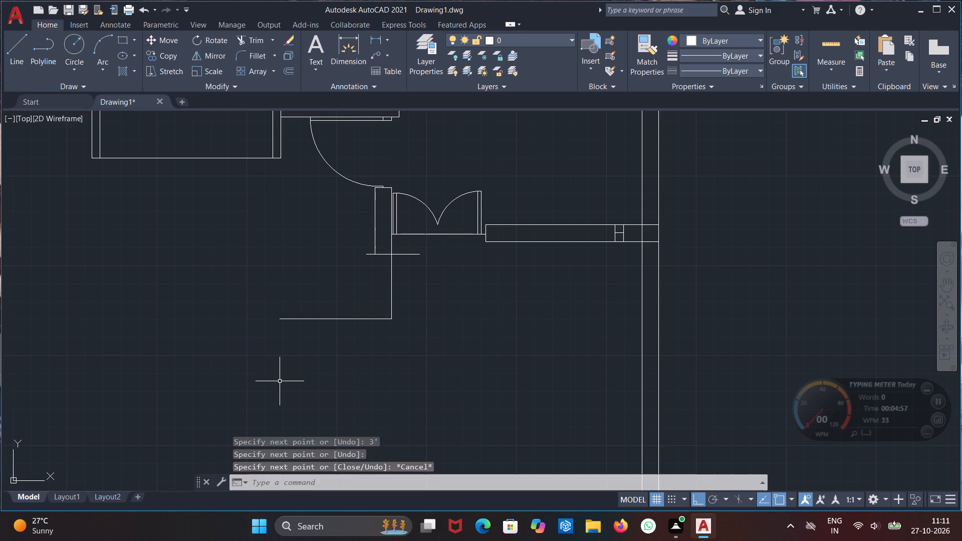
Draw a door leaf 3' long and 2" thick westward from the vertical line's lower end, running its upper edge east past that line.
key(l)
key(Return)
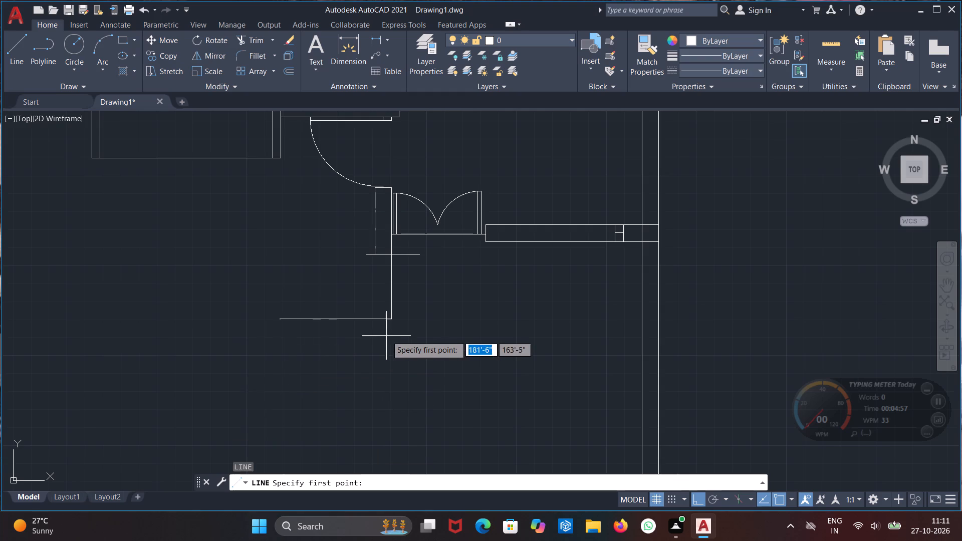
click(390, 321)
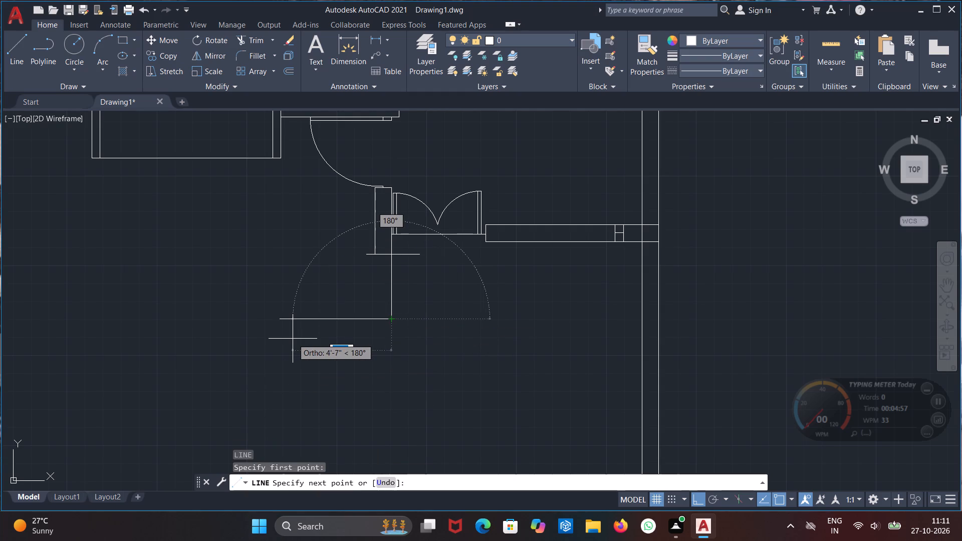
text(3')
key(Return)
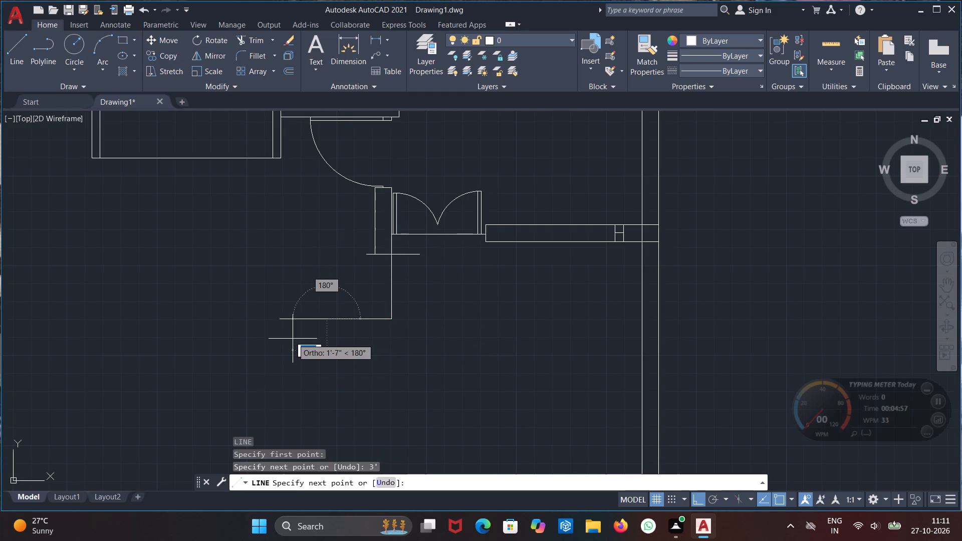
text(2")
key(Return)
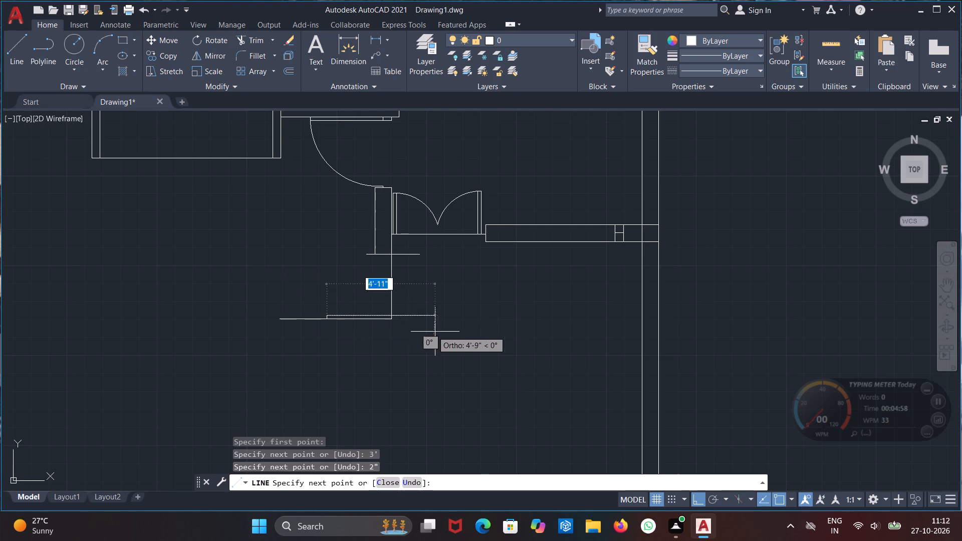
click(447, 328)
key(Escape)
Trim the overhangs east and west of the new door leaf and on both sides of the short wall's closing line.
text(TR)
key(Return)
drag(437, 336, 439, 331)
click(435, 290)
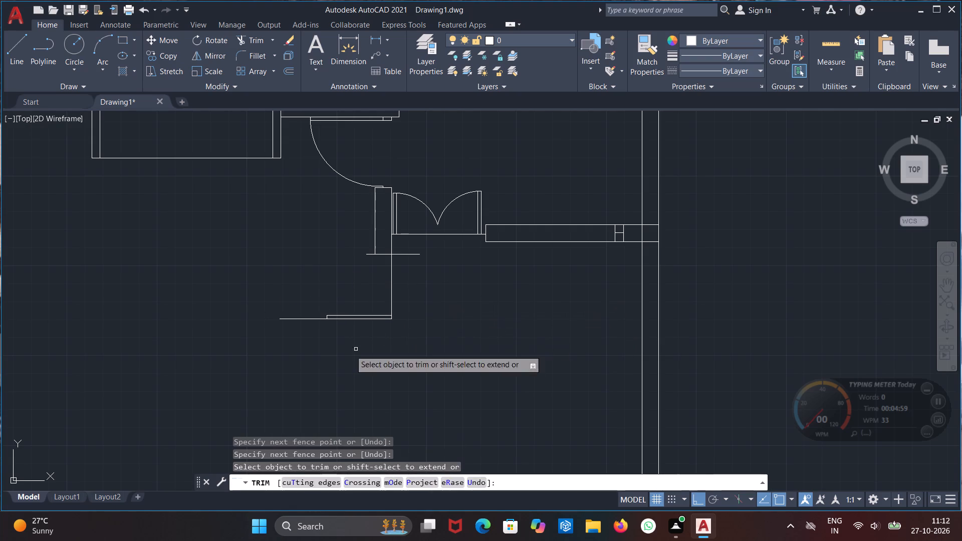
click(311, 335)
click(296, 302)
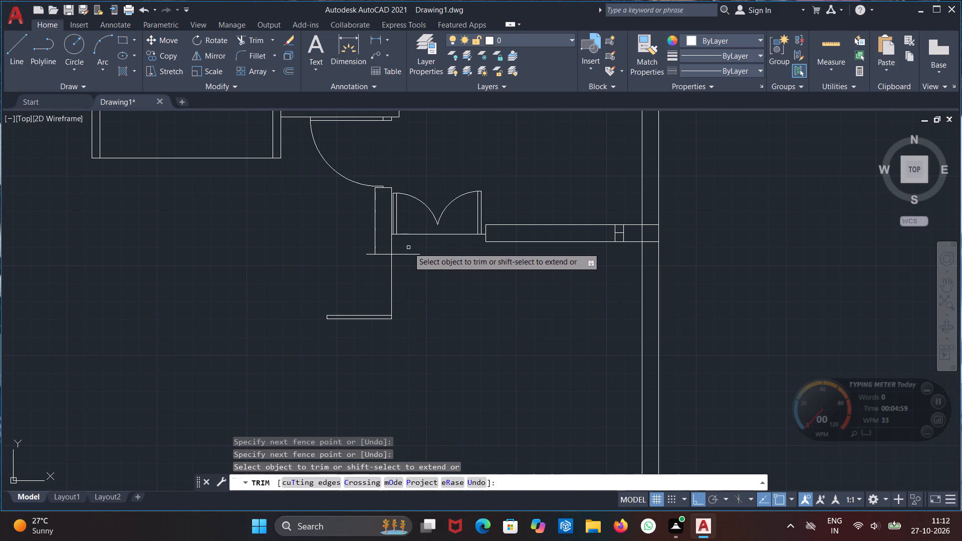
click(408, 247)
click(402, 285)
click(367, 254)
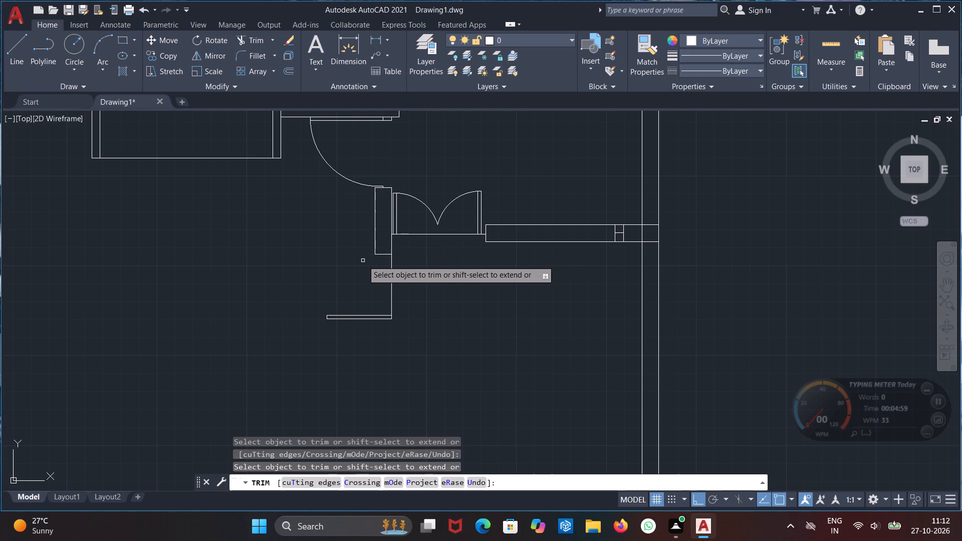
key(Escape)
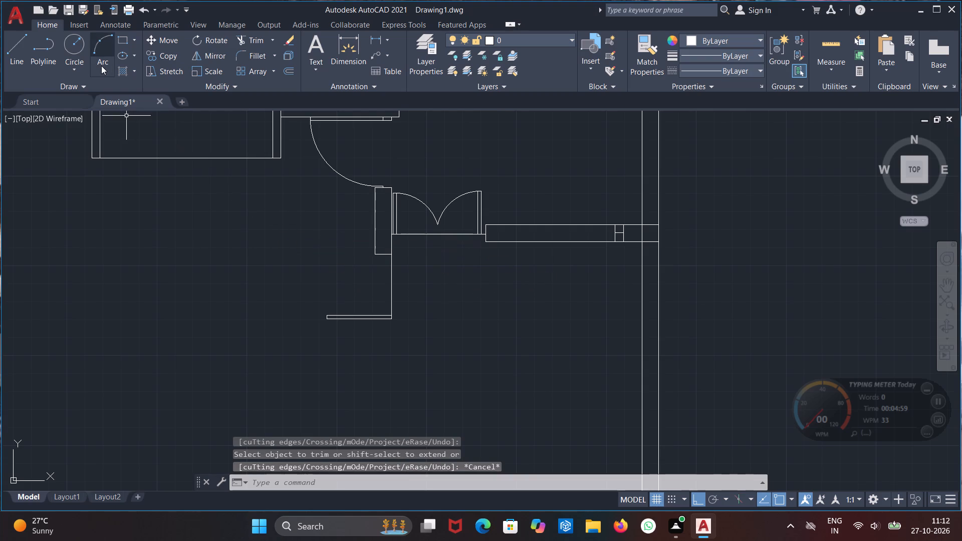
Draw the door swing as a three-point arc from the short wall's southwest corner to the leaf's west end.
click(101, 66)
click(109, 90)
scroll(332, 286, up, 1)
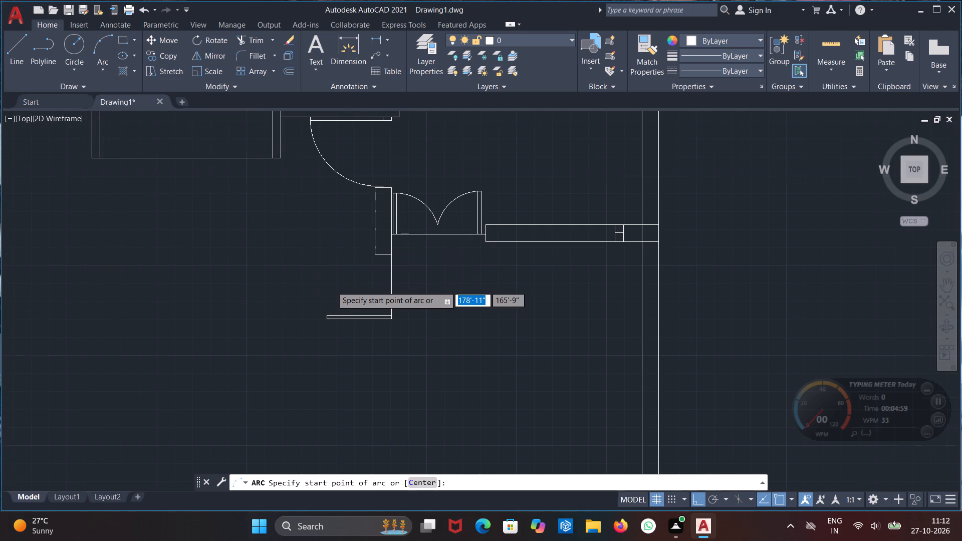
middle_drag(336, 286, 371, 268)
click(436, 215)
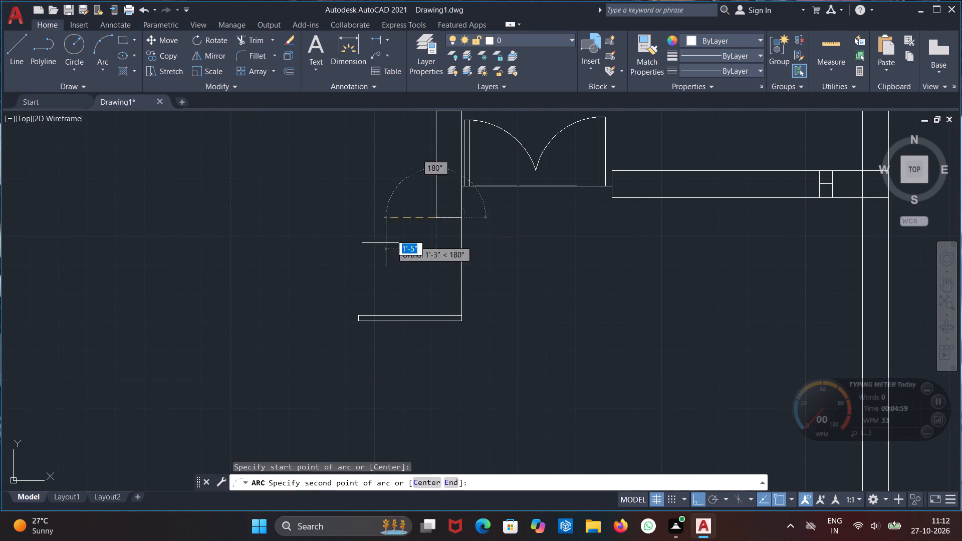
click(355, 315)
click(355, 323)
scroll(415, 295, down, 3)
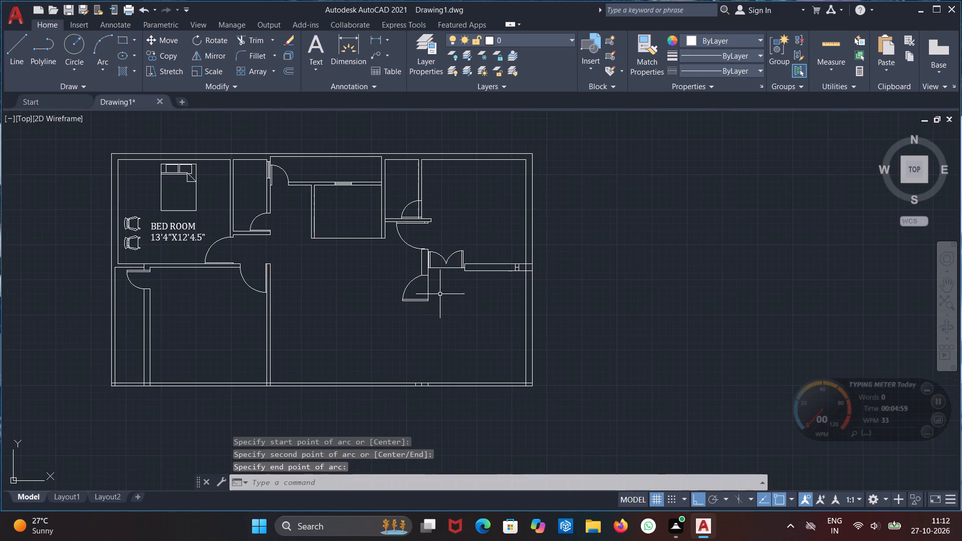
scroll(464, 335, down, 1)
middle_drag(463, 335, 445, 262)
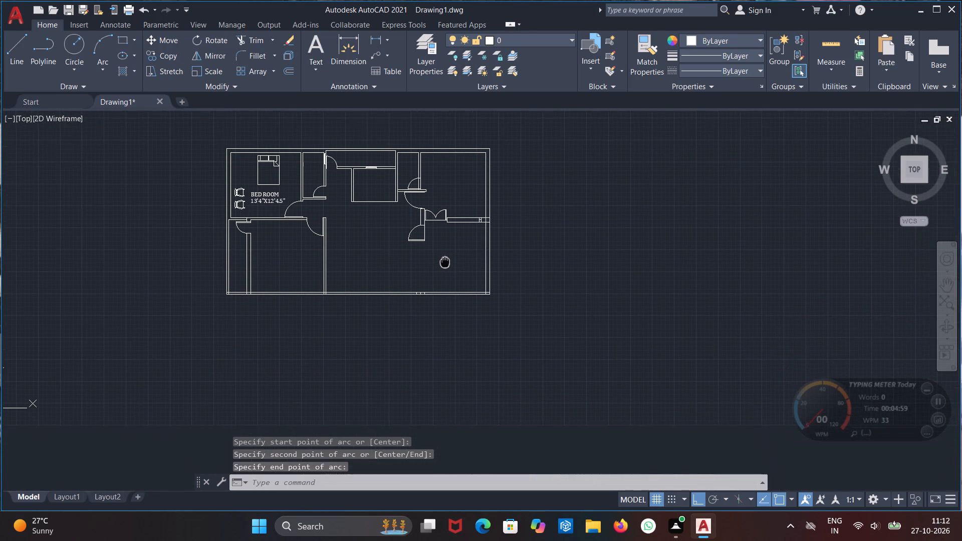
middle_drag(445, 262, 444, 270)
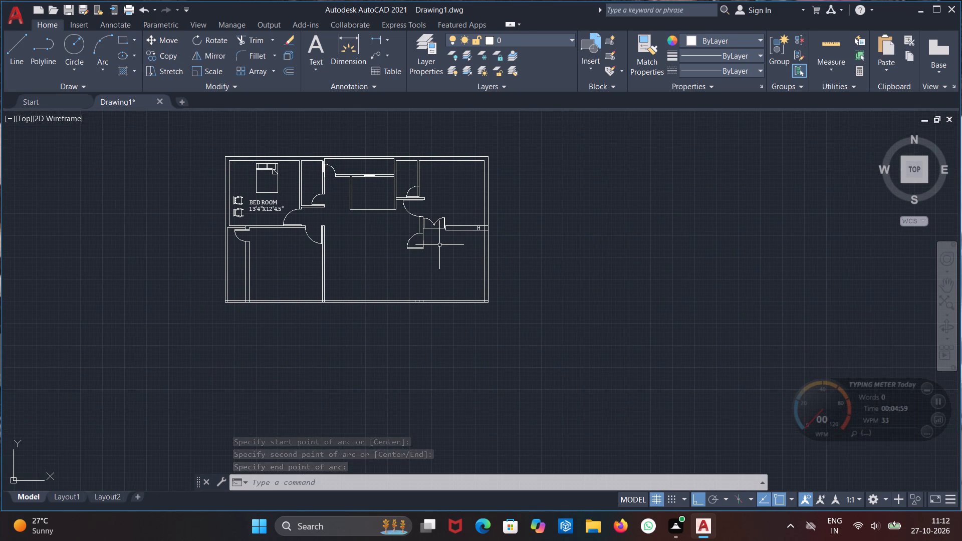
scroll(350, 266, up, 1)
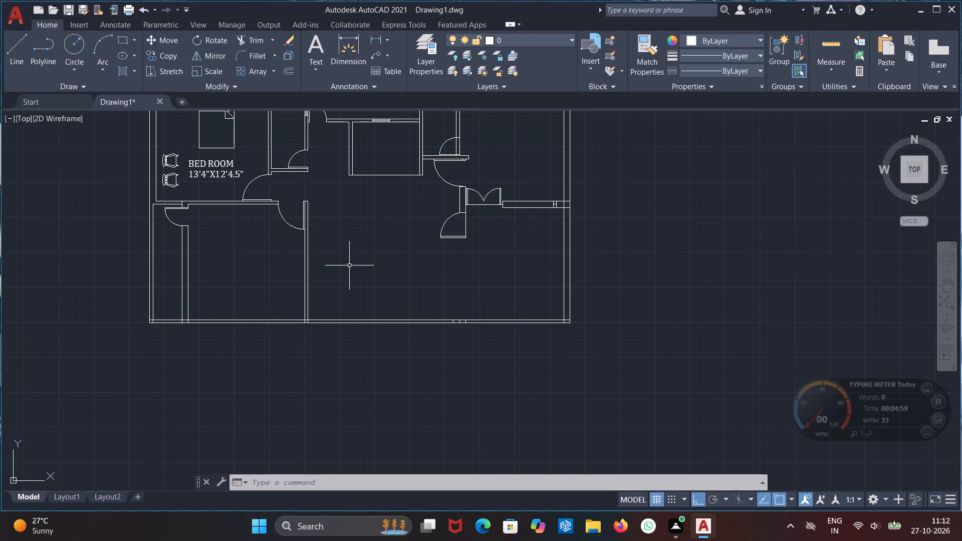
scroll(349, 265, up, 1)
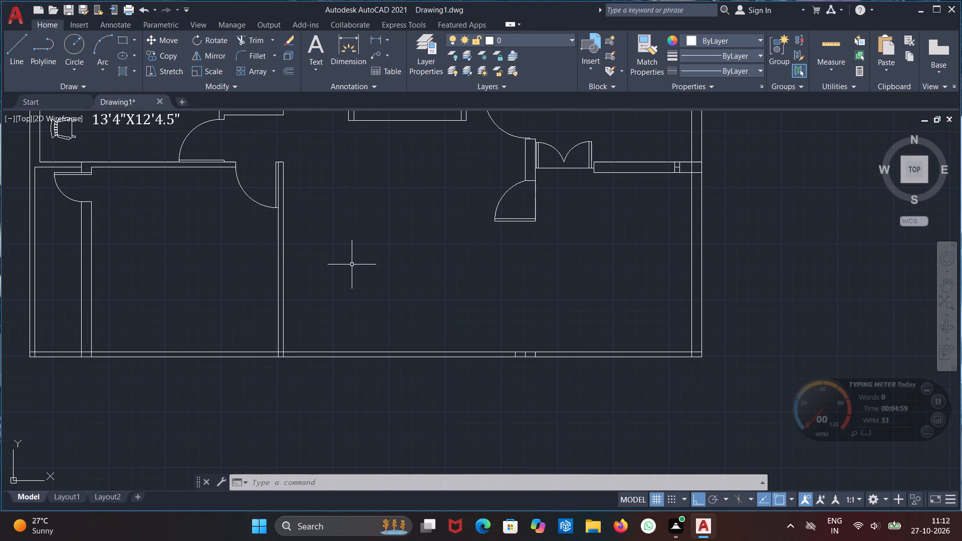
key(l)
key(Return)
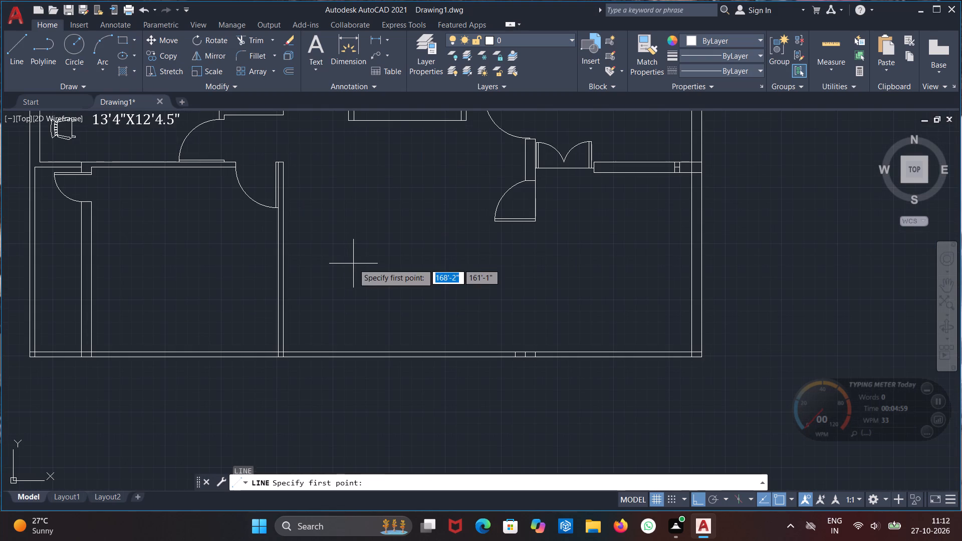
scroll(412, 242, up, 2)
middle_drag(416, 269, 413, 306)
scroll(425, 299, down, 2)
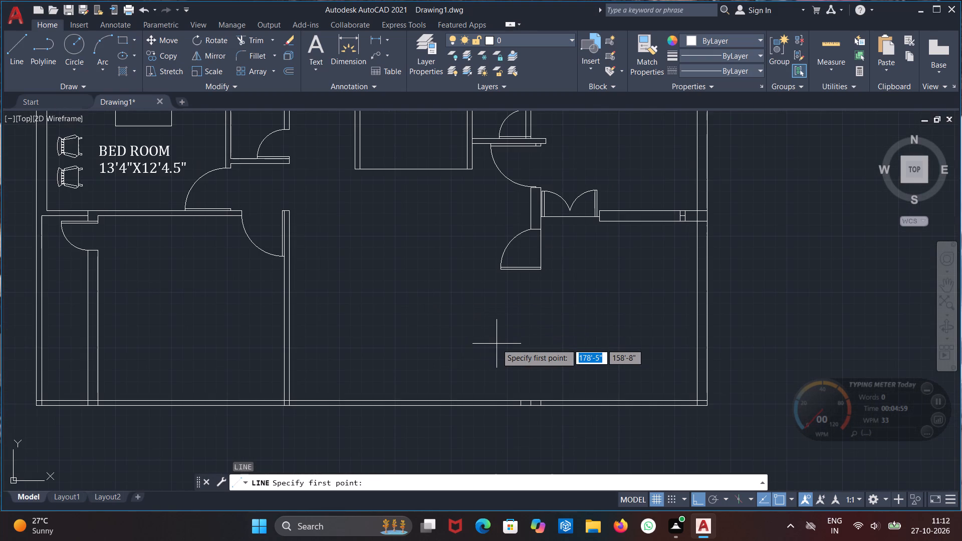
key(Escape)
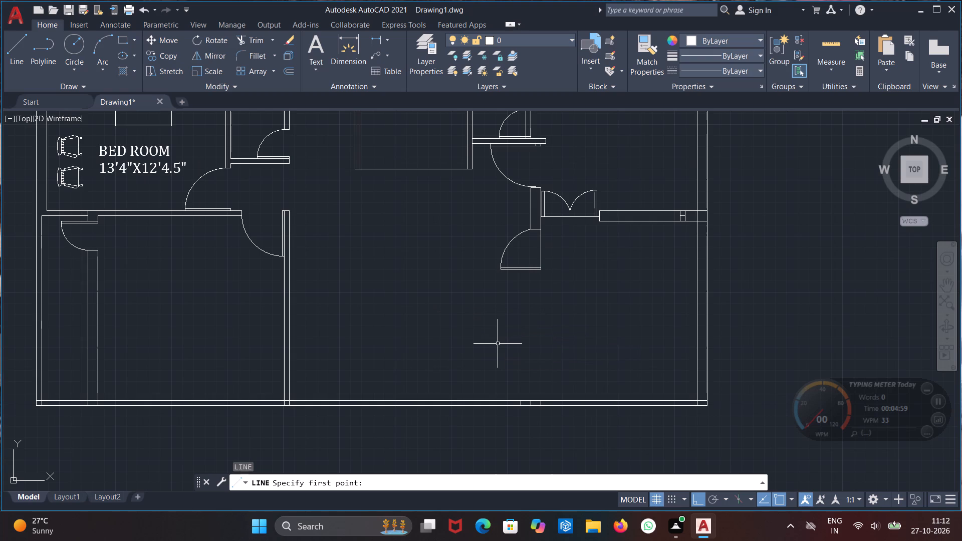
Extend the vertical line at the new door's east side down to the building's south wall.
text(EX)
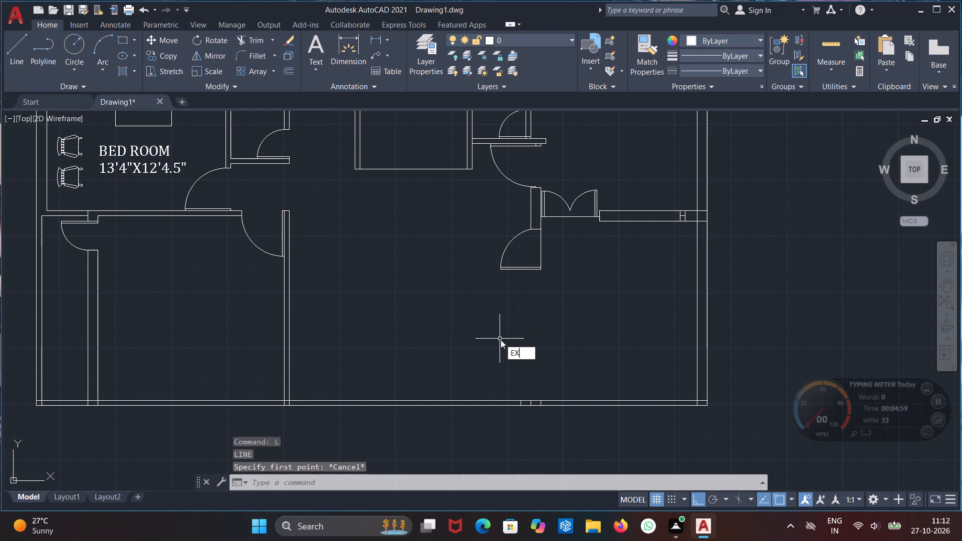
key(Return)
scroll(554, 261, up, 1)
click(534, 263)
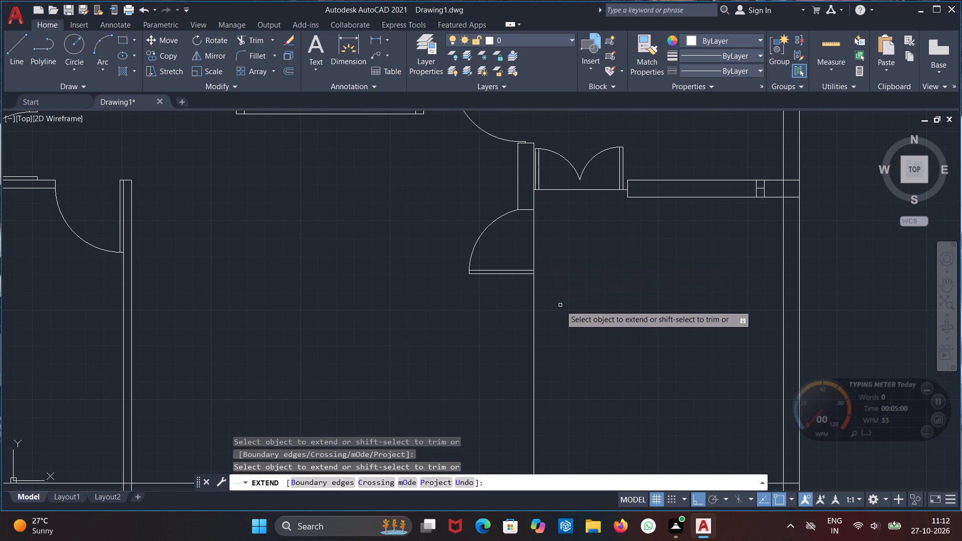
key(Escape)
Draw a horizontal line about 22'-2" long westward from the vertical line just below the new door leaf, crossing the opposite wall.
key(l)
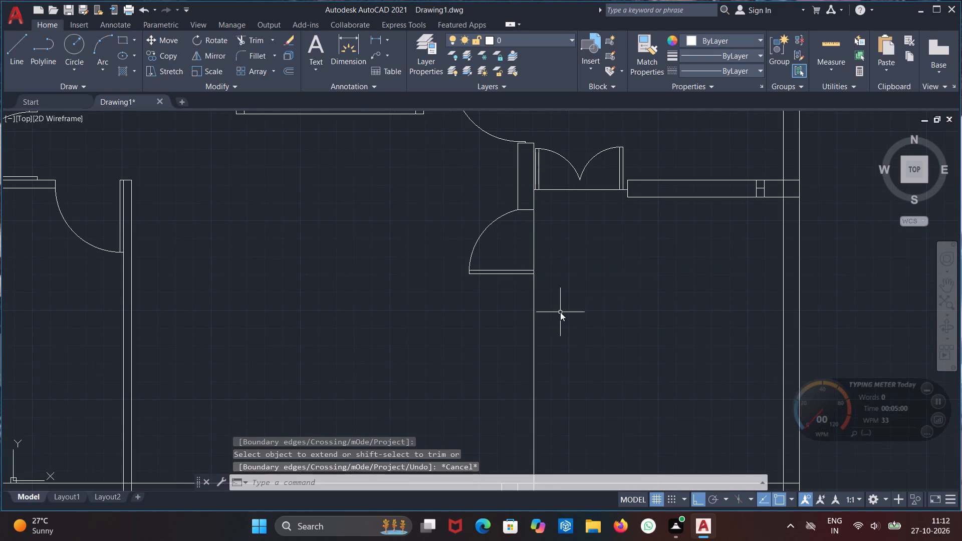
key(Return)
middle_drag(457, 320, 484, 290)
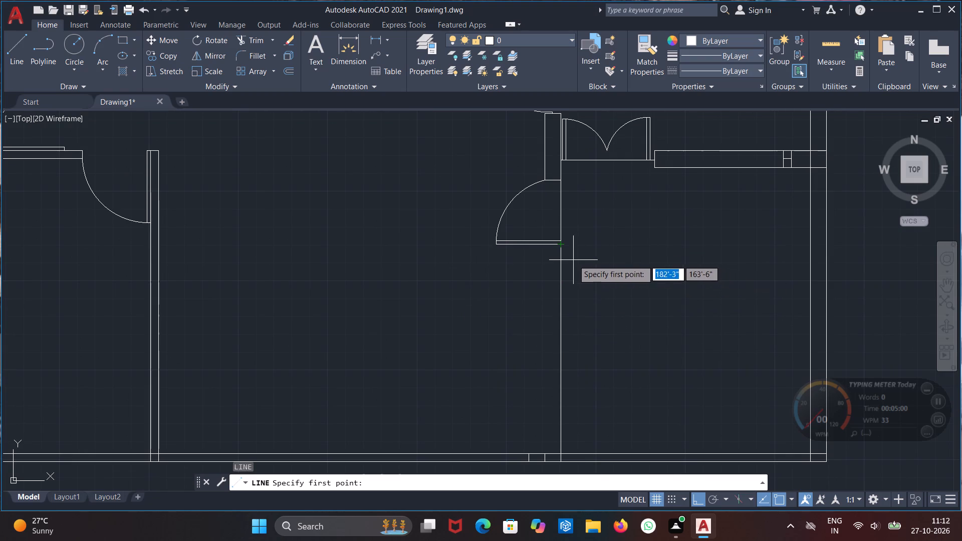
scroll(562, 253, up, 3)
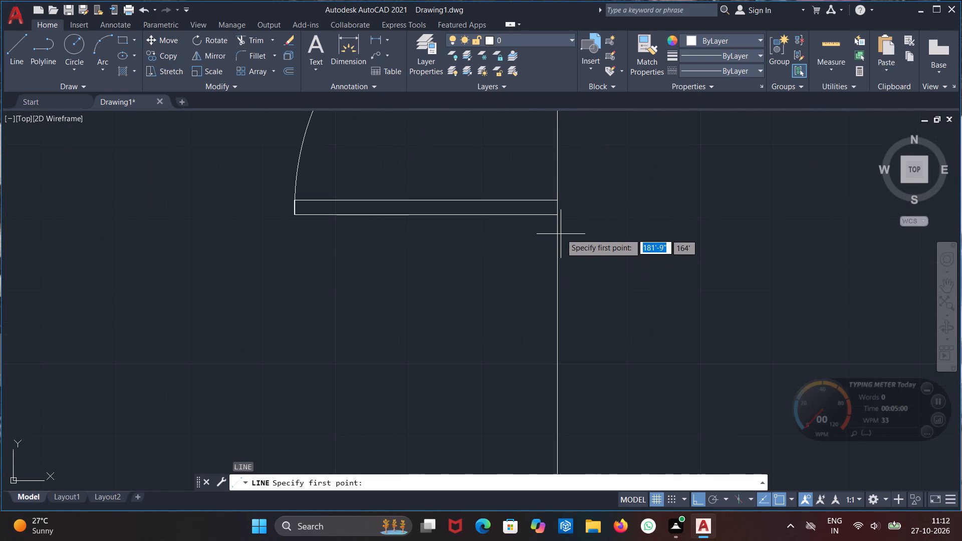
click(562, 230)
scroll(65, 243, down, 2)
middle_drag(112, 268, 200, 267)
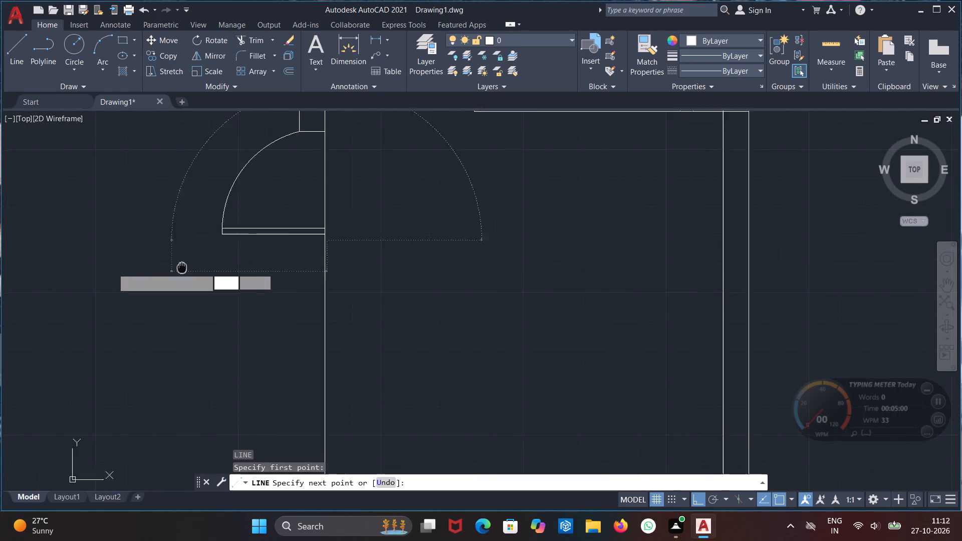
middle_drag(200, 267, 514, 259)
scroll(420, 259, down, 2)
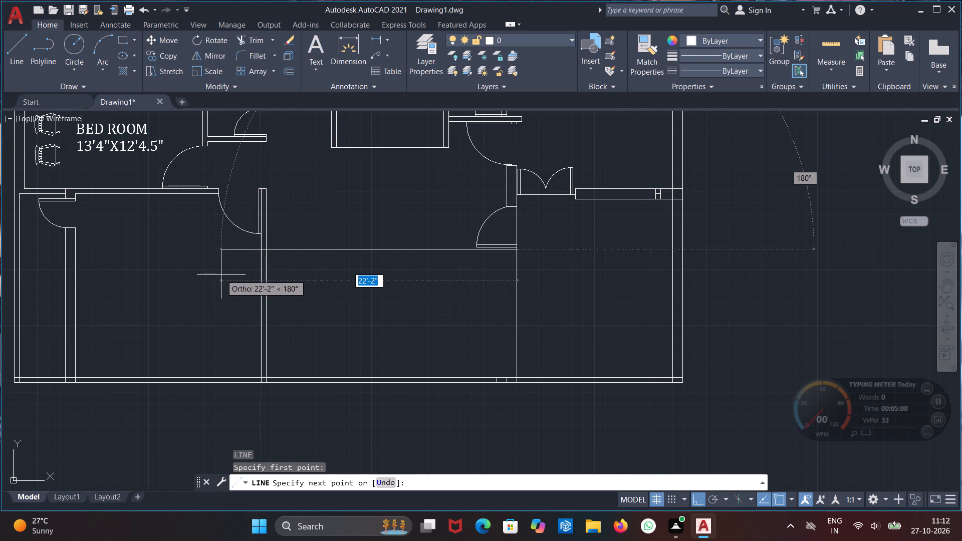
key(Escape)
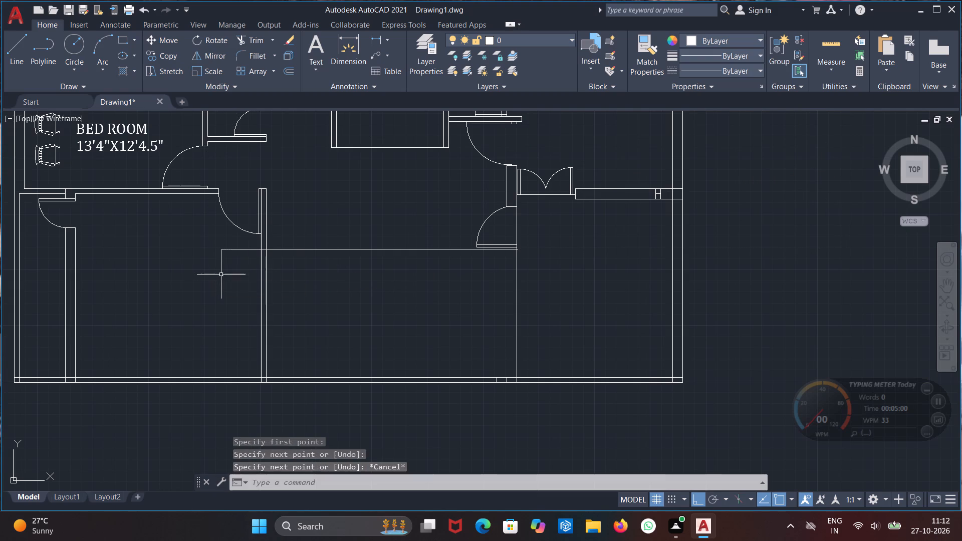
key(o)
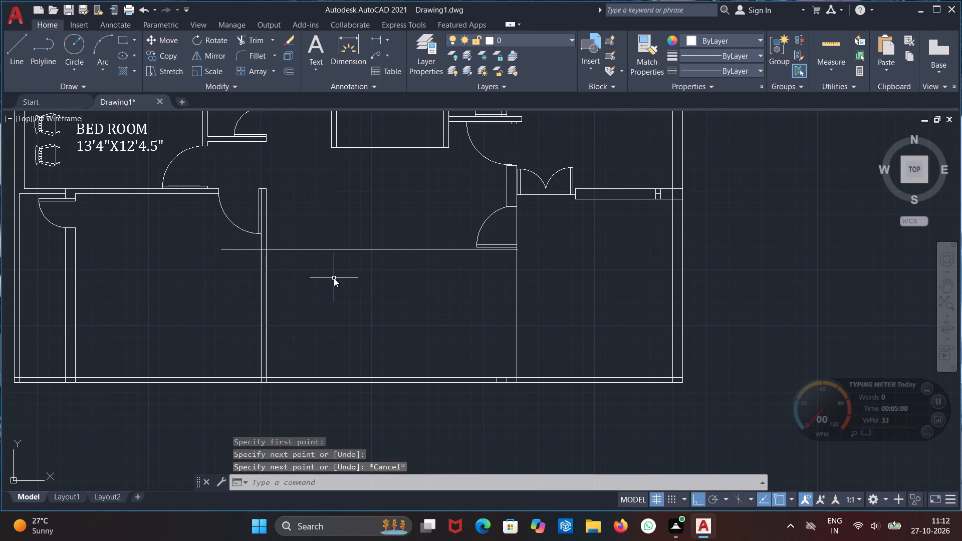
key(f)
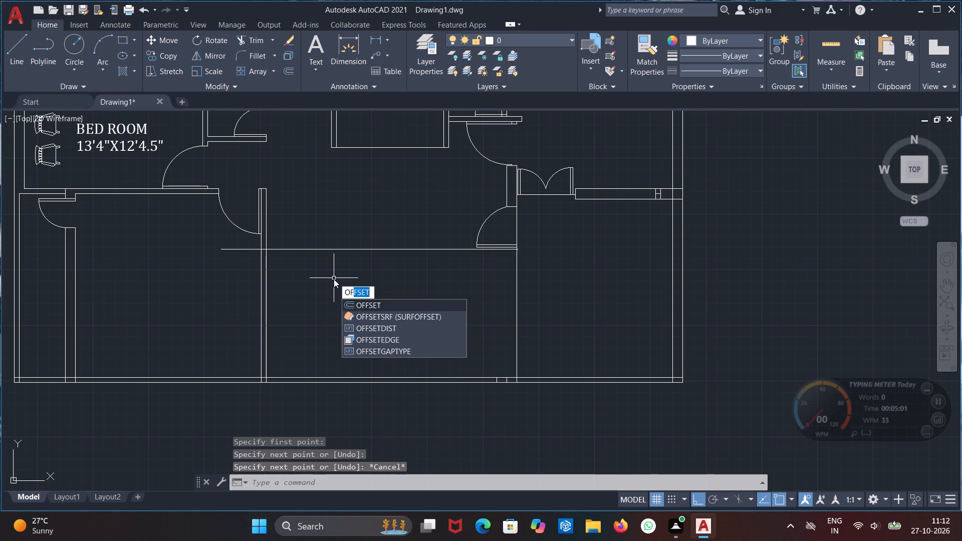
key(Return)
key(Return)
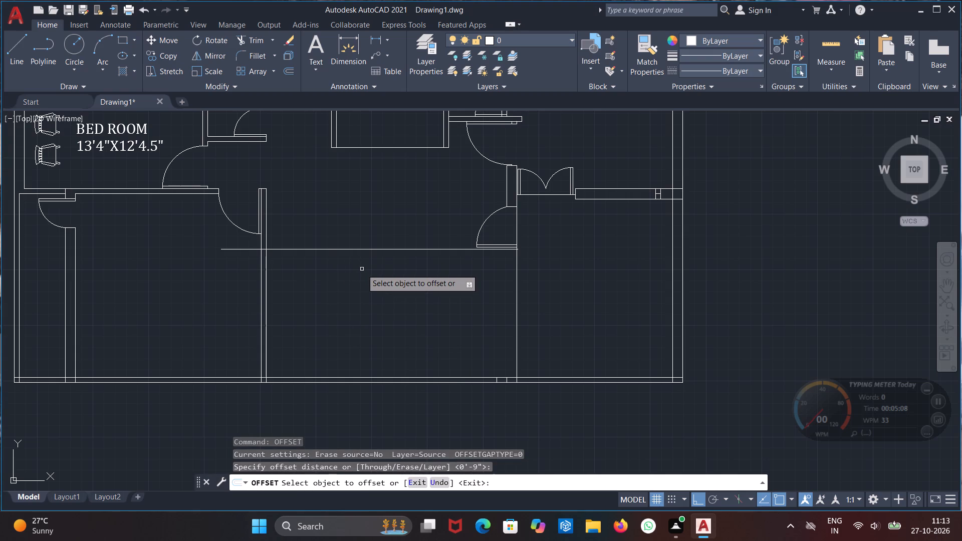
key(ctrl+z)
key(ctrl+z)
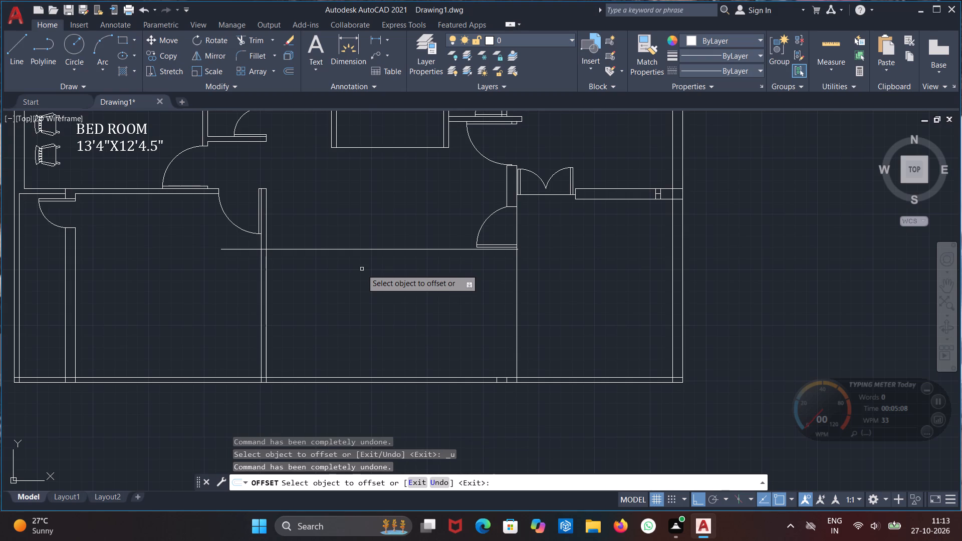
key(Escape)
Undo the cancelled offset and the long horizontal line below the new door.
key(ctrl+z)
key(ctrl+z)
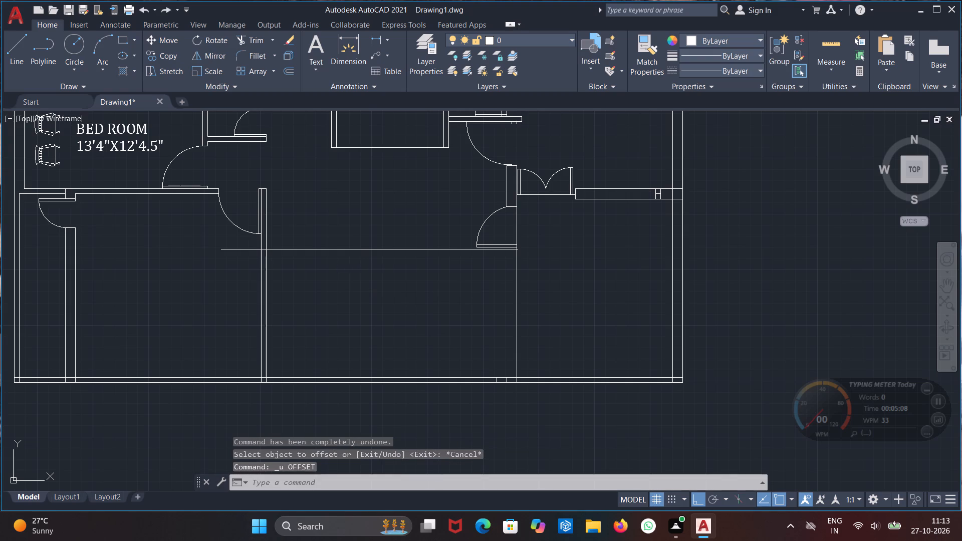
Draw a long horizontal line south of the new door, crossing the central west wall and the vertical line on the east.
scroll(373, 294, down, 2)
middle_drag(366, 332, 373, 320)
key(l)
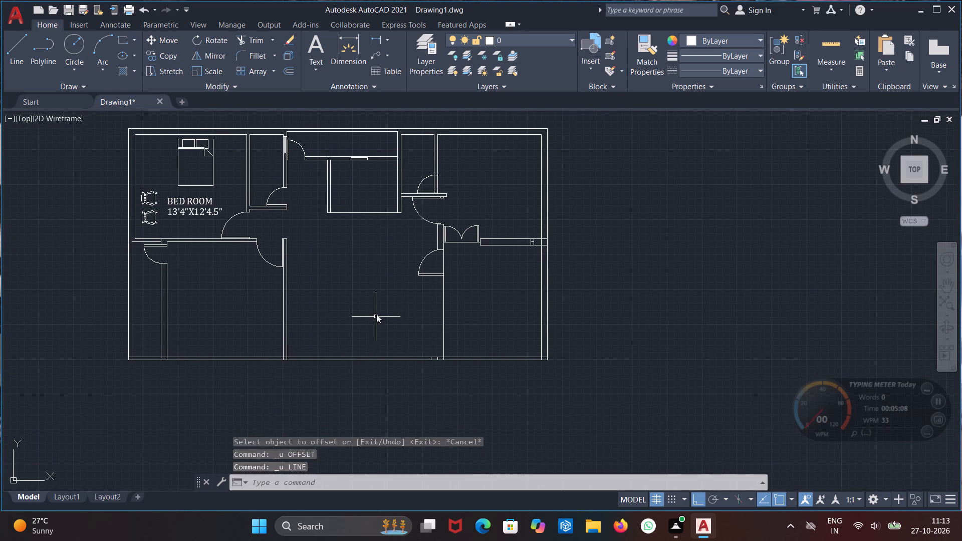
key(Return)
scroll(359, 319, up, 1)
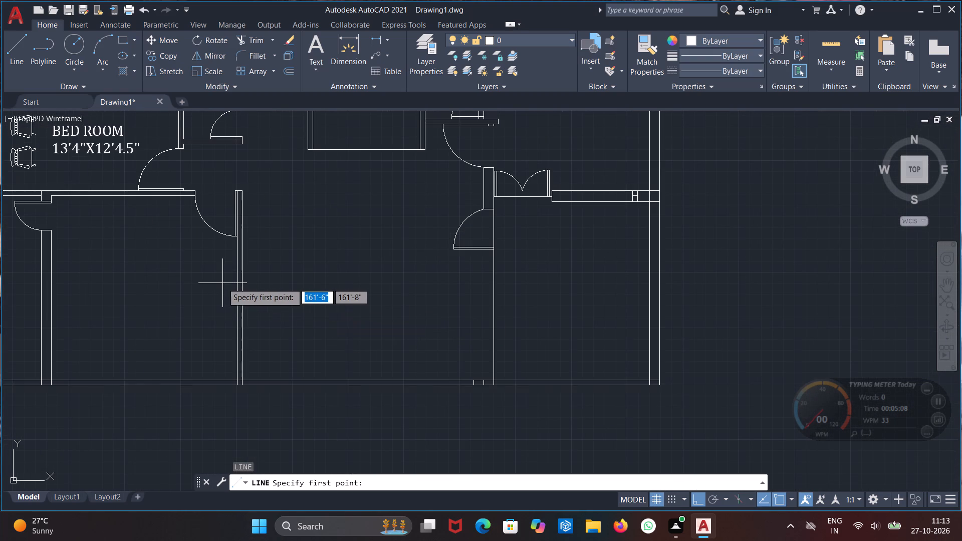
click(219, 284)
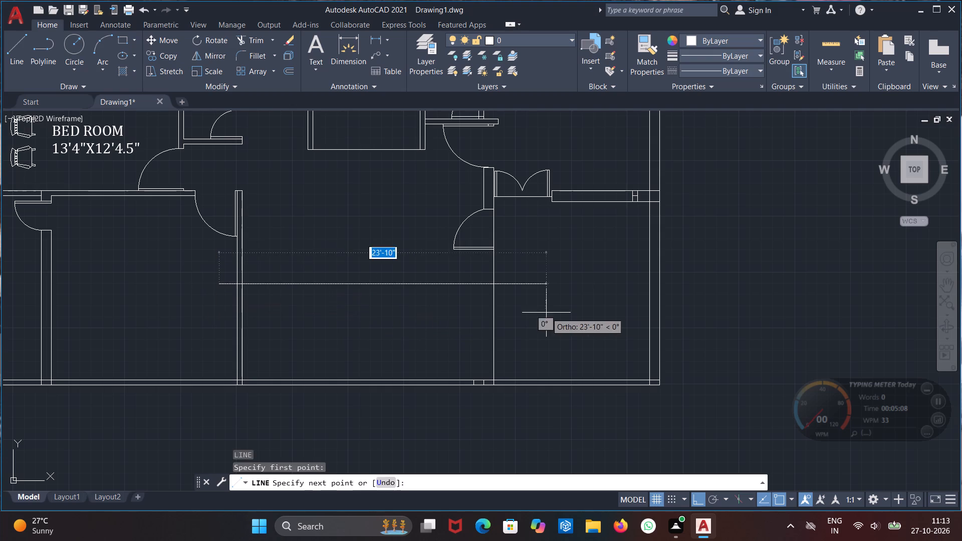
click(587, 313)
key(Escape)
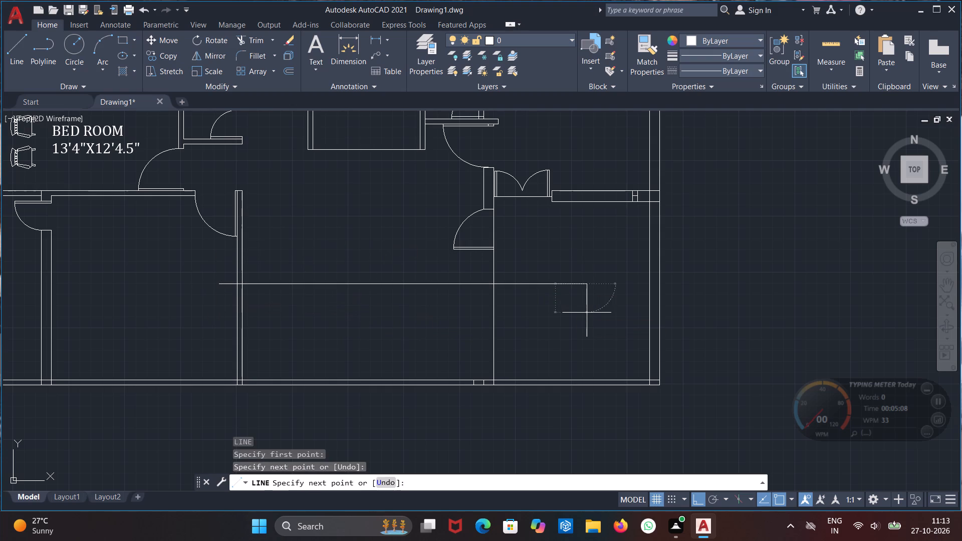
Offset the new horizontal line 4.5" to the south to form a wall.
text(OF)
key(Return)
key(Return)
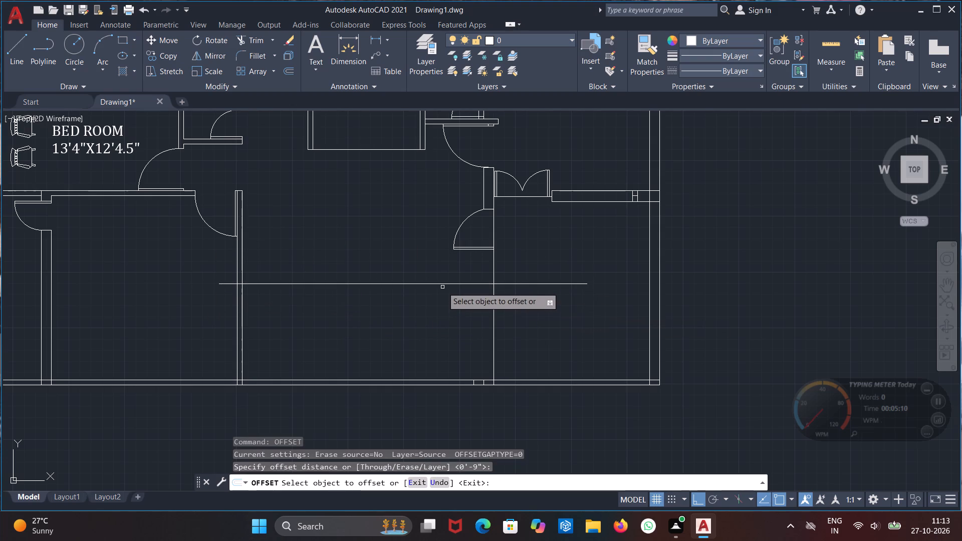
drag(443, 284, 444, 291)
key(4)
text(.5)
key(shift+quotedbl)
key(Return)
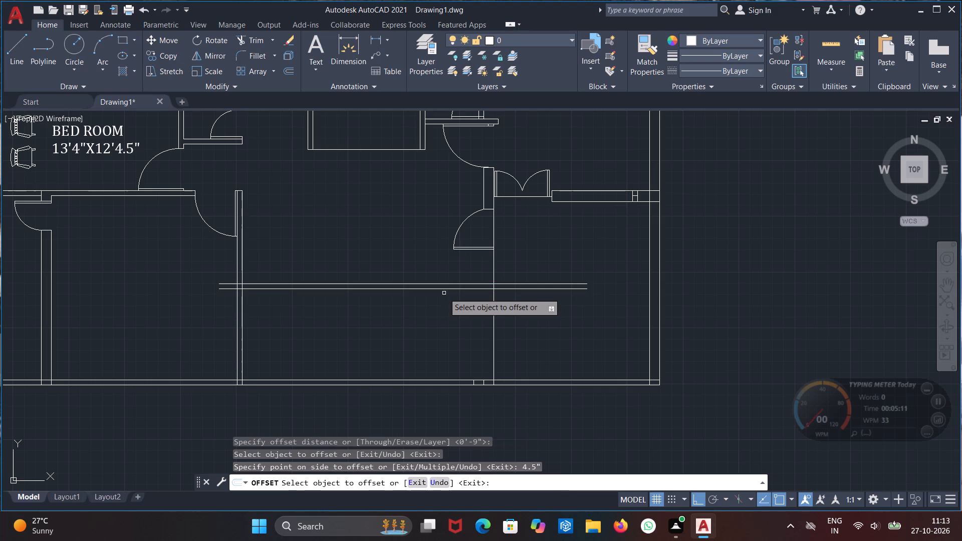
key(Escape)
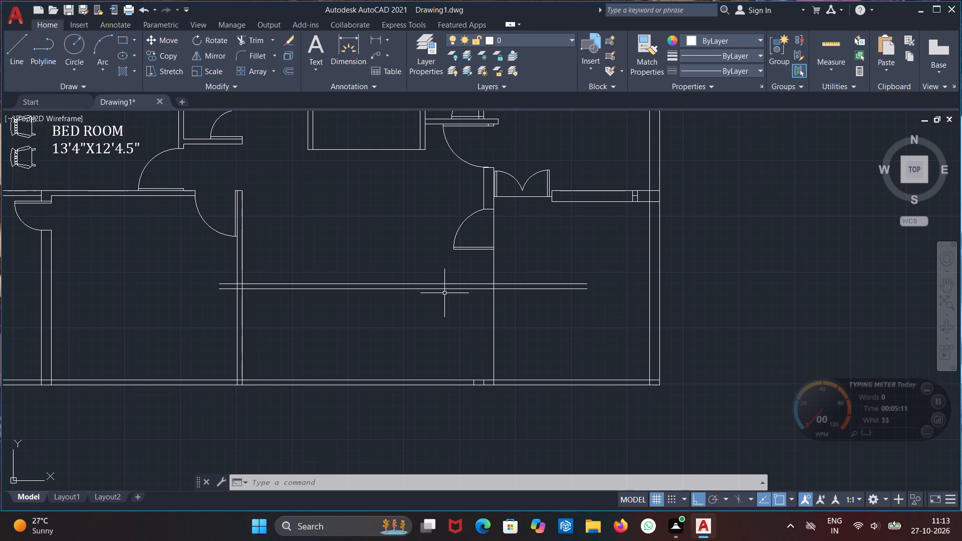
Trim the ends of both horizontal wall lines that overhang the vertical walls on the east and west.
text(TR4)
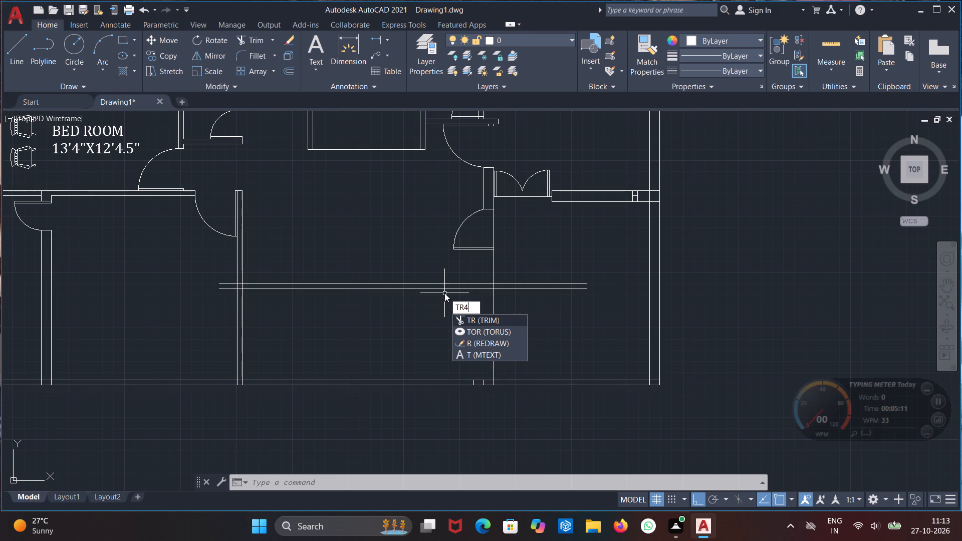
key(BackSpace)
key(Return)
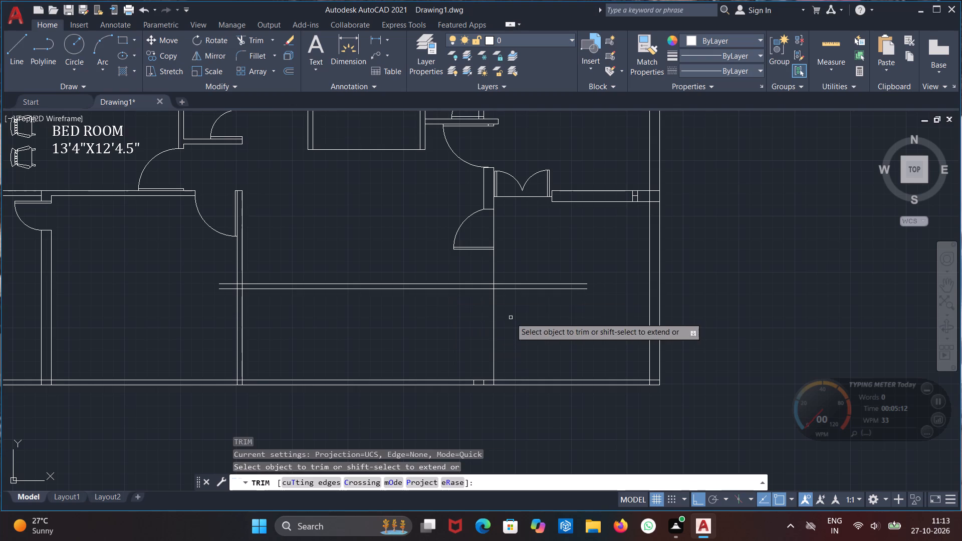
drag(516, 319, 521, 324)
click(549, 272)
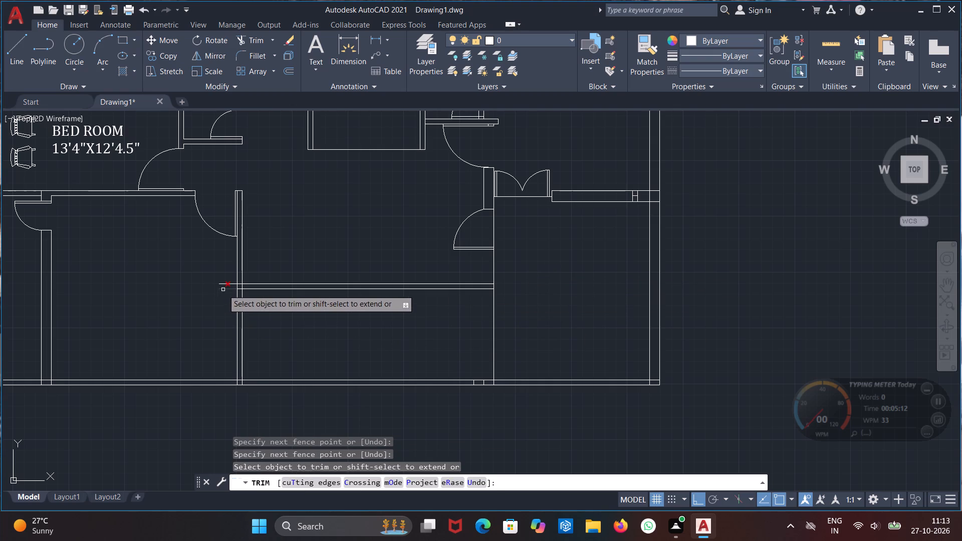
click(223, 289)
click(223, 281)
click(223, 299)
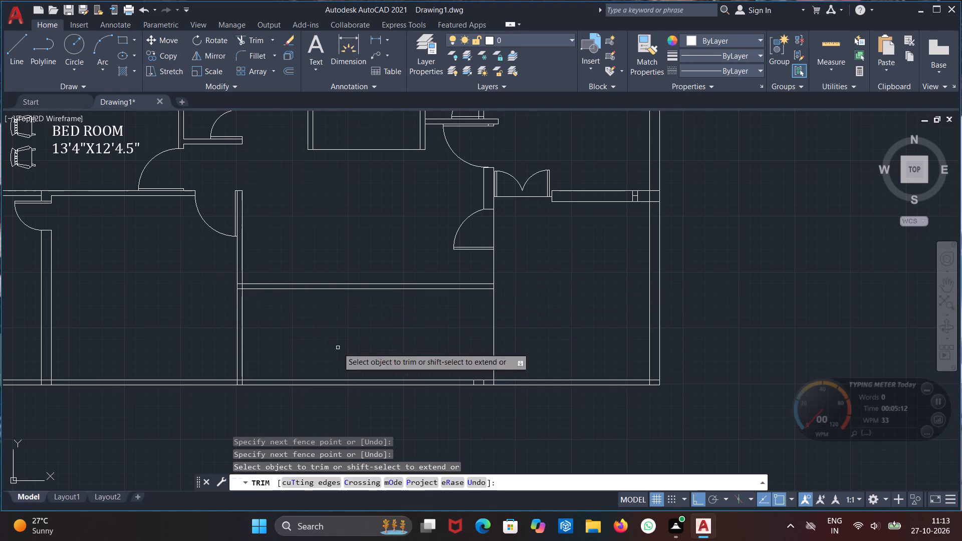
Trim away the two short vertical lines inside the south wall, just west of the new door's vertical line.
middle_drag(379, 360, 409, 319)
scroll(513, 349, up, 3)
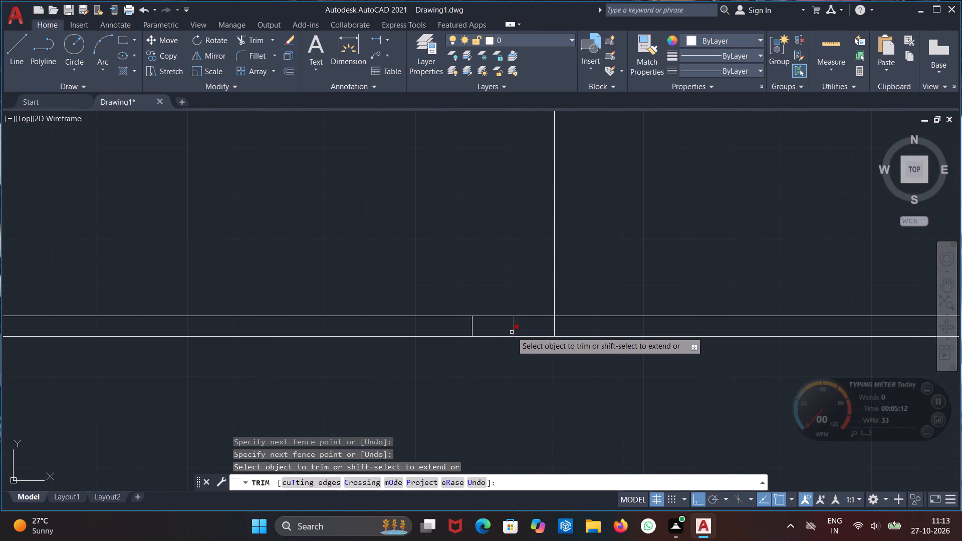
click(520, 328)
click(459, 328)
scroll(541, 340, down, 3)
middle_drag(482, 301, 480, 341)
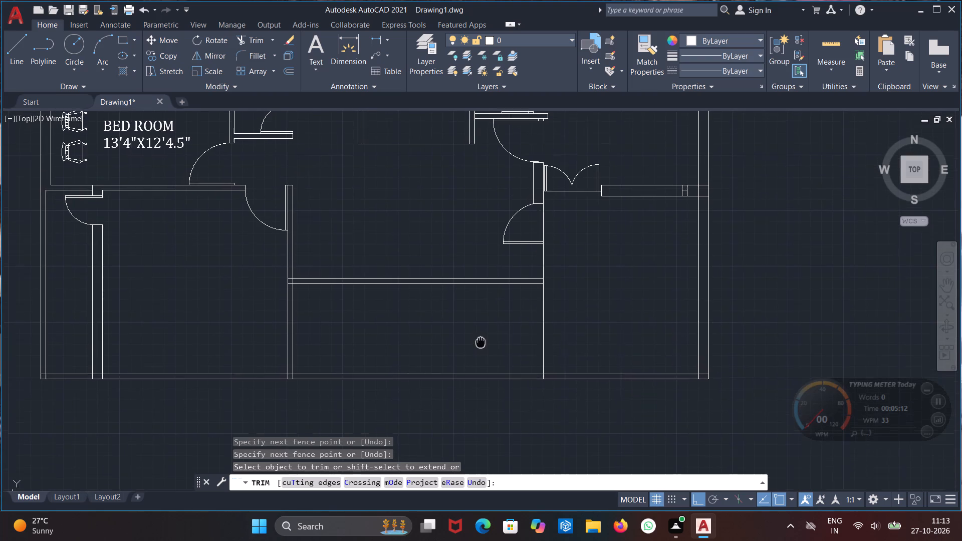
middle_drag(480, 341, 480, 345)
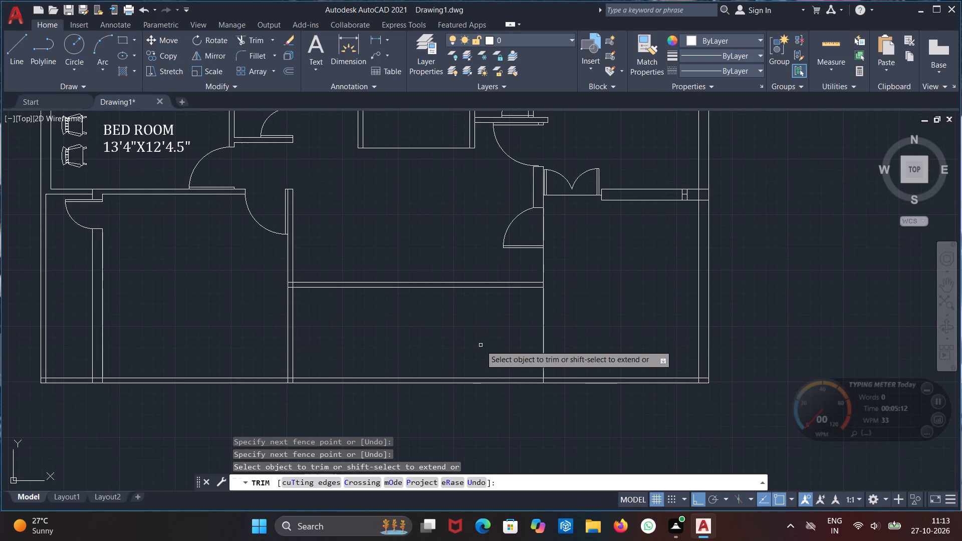
key(Escape)
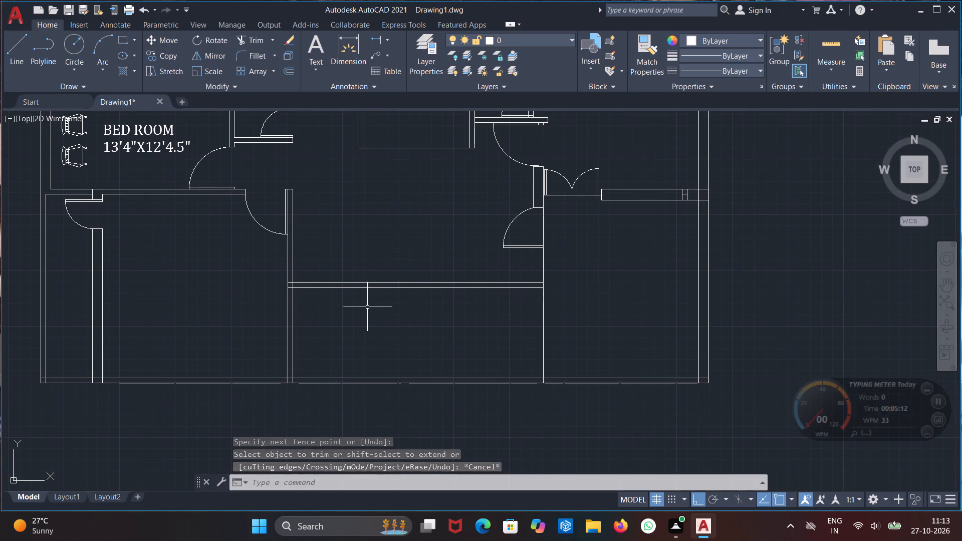
Trim the south wall's inner line along the central room and the room to its west.
middle_drag(369, 343, 379, 301)
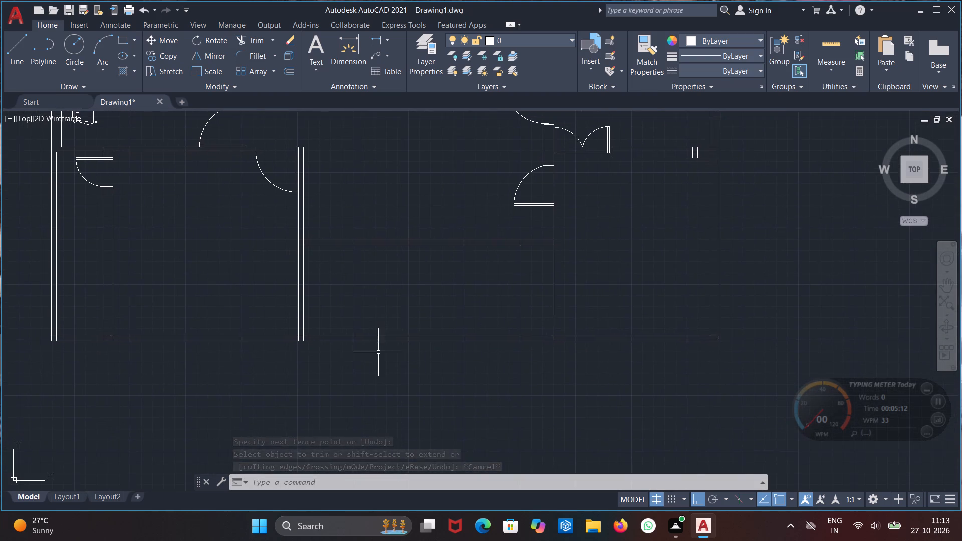
scroll(380, 350, up, 2)
scroll(450, 272, down, 3)
middle_drag(450, 254, 439, 303)
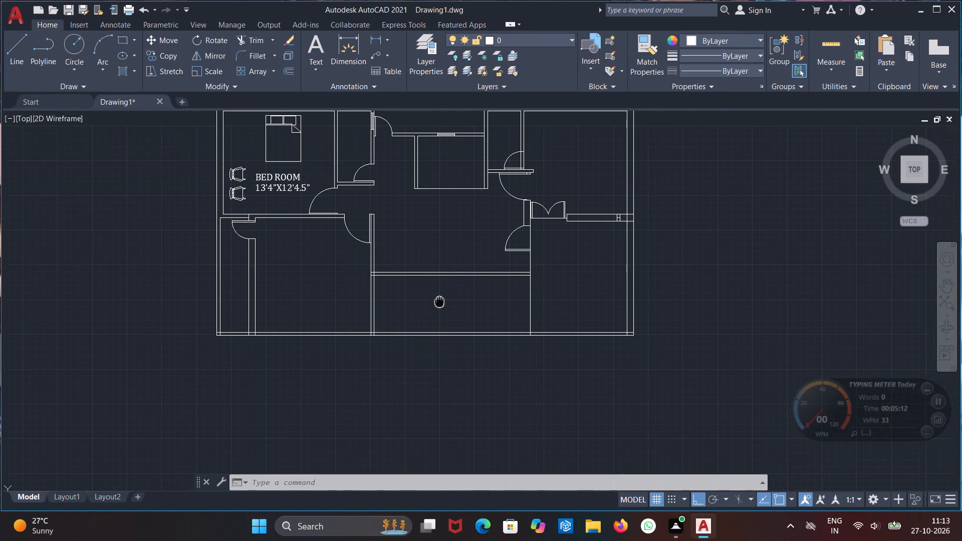
middle_drag(439, 303, 438, 306)
scroll(521, 357, up, 1)
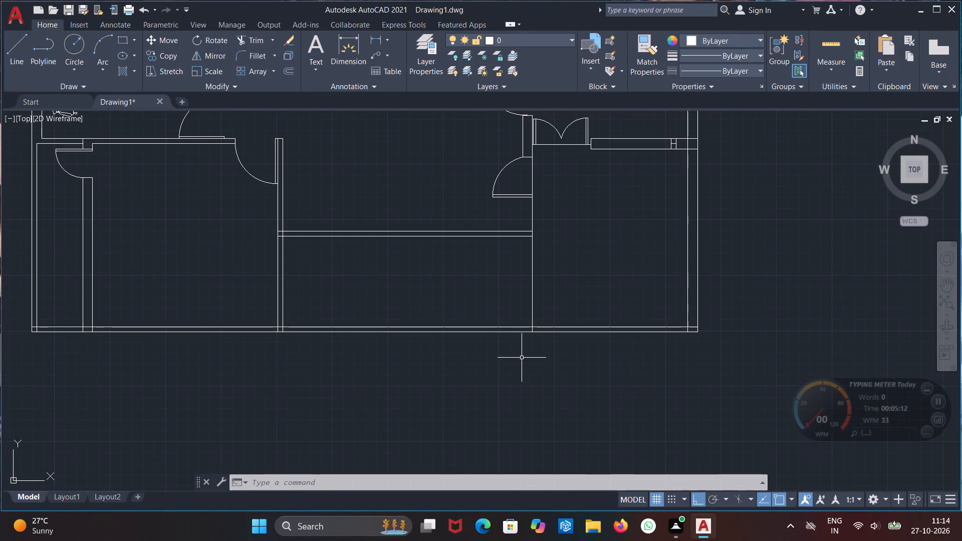
text(TR)
key(Return)
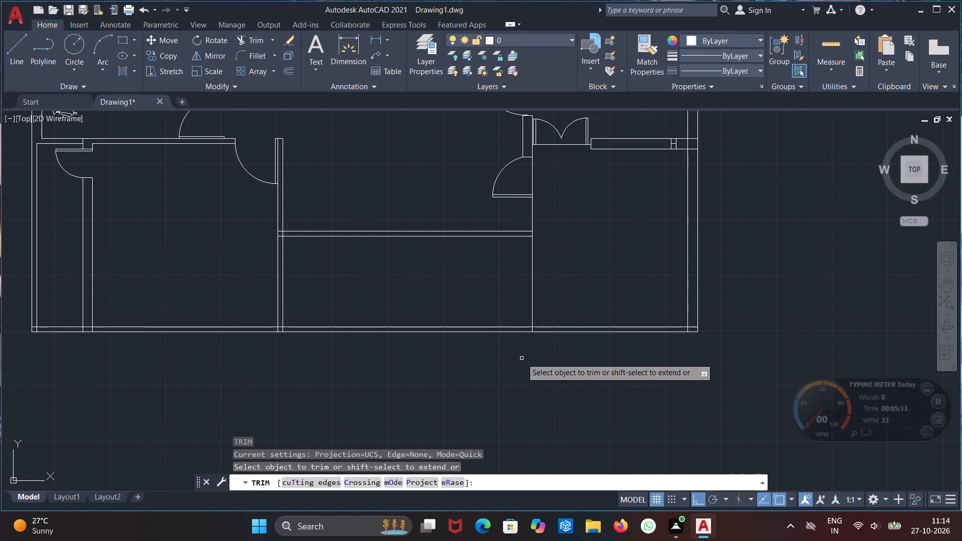
click(440, 326)
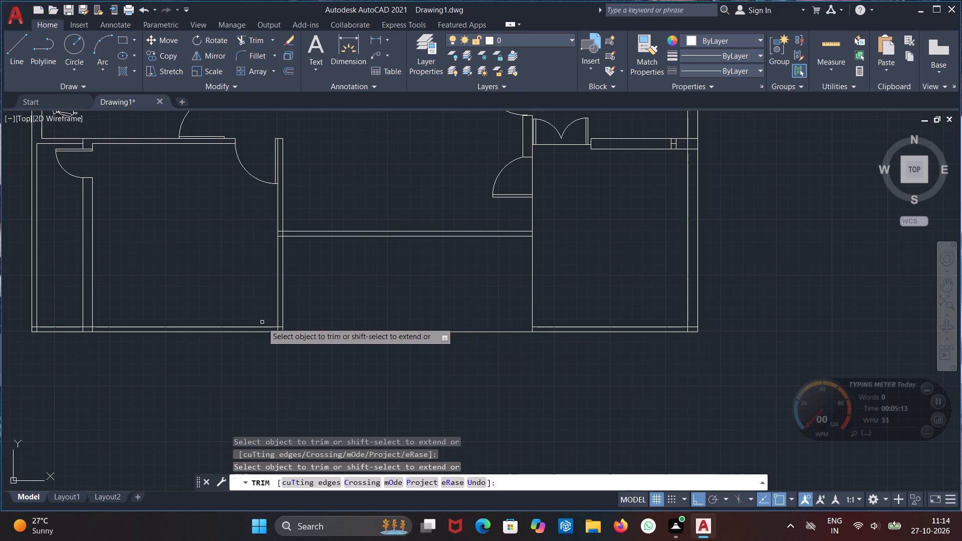
click(254, 328)
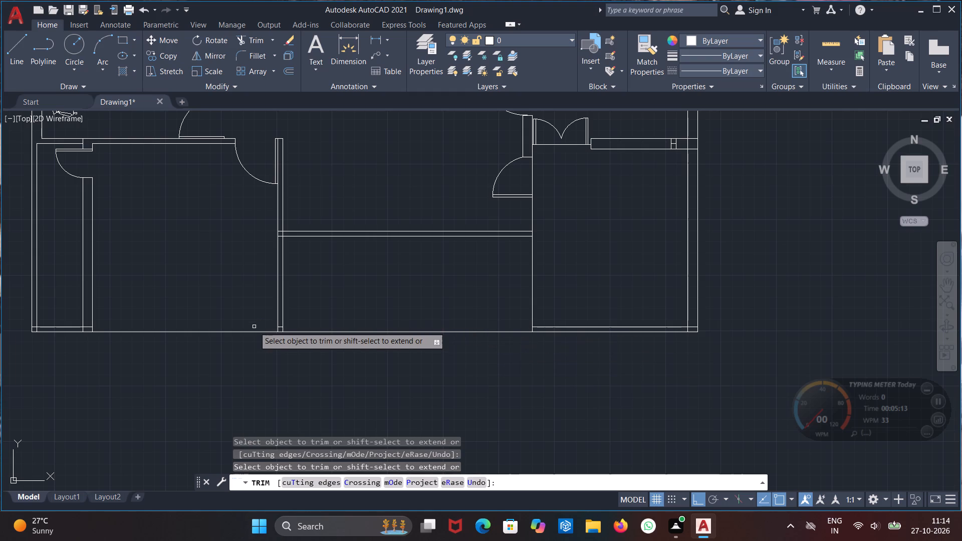
key(Escape)
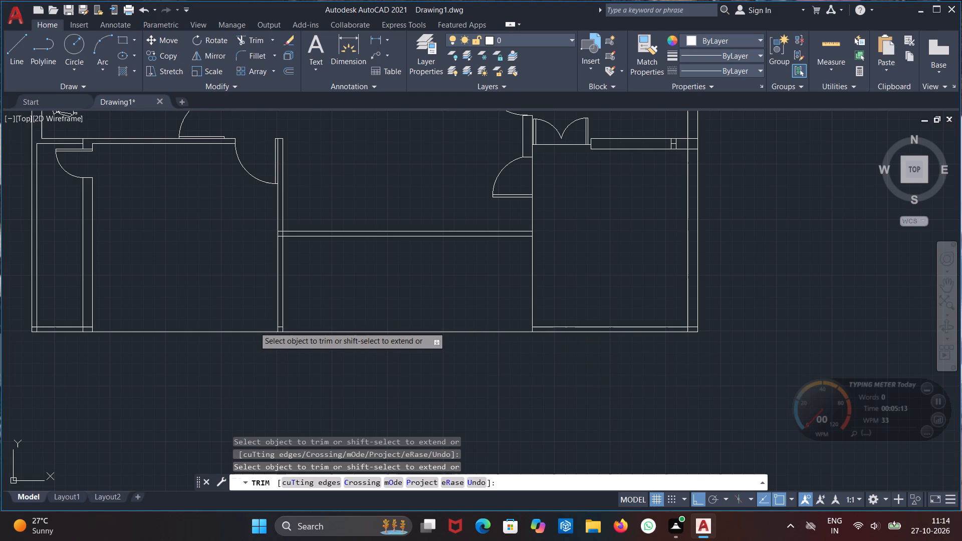
Offset the building's outer south wall line 9" inward.
text(OF)
key(Return)
key(Return)
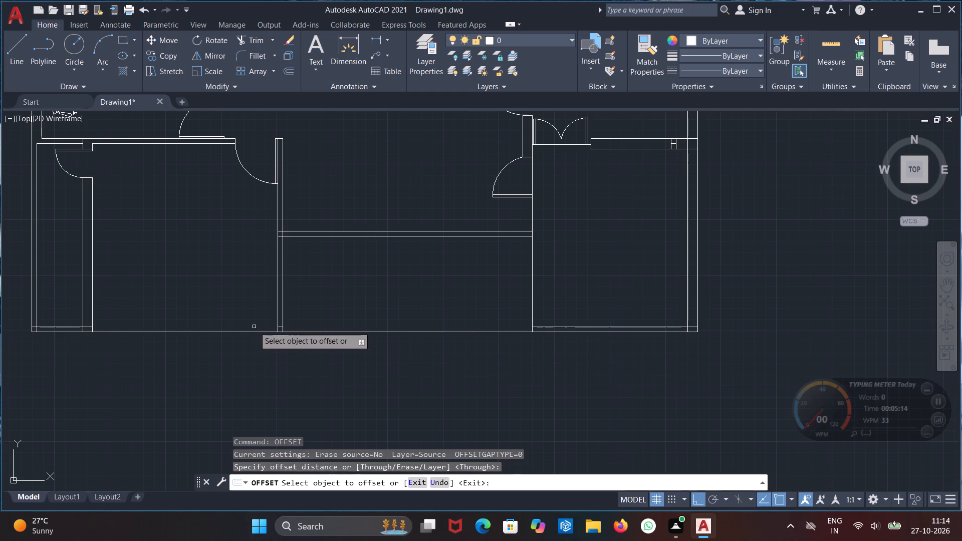
click(248, 331)
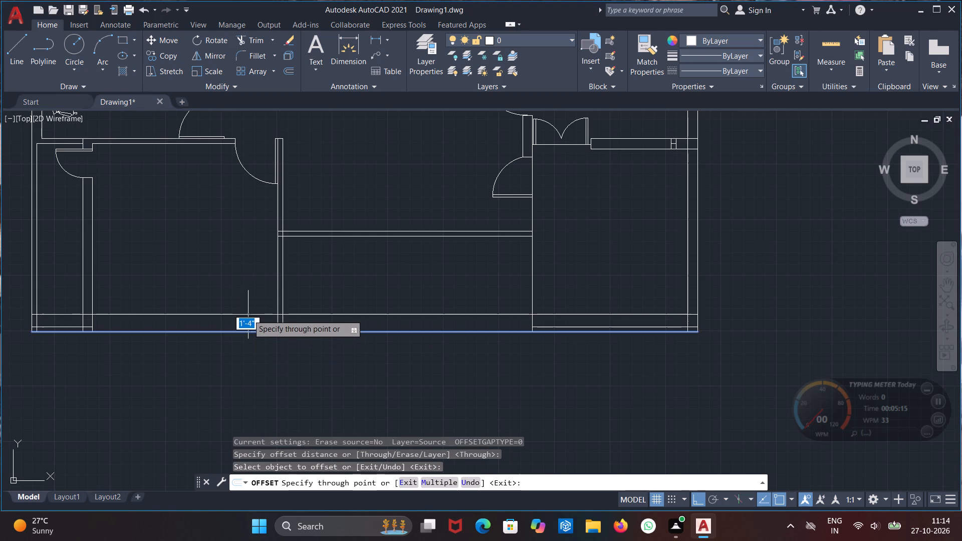
key(9)
key(shift+quotedbl)
key(Return)
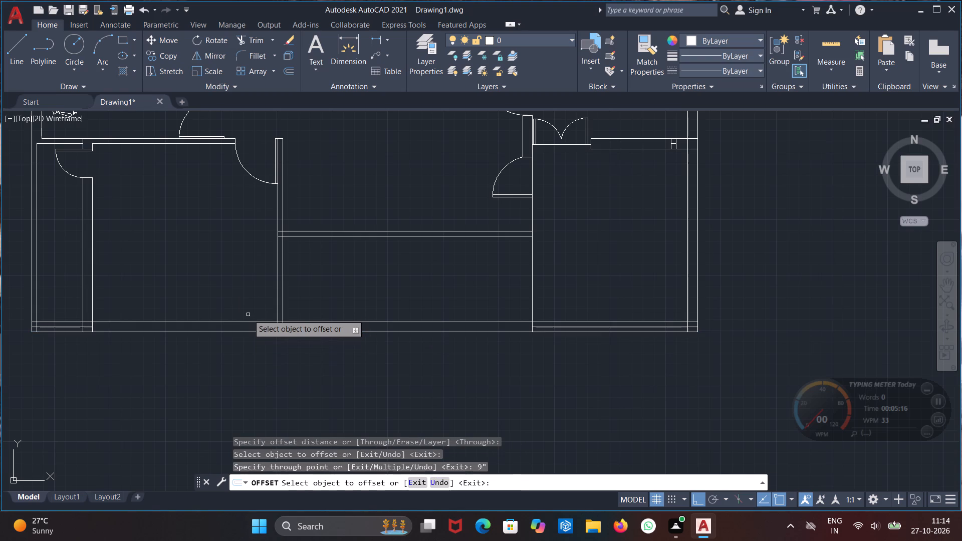
key(Escape)
Trim the new inner line across the narrow west room and west outer wall, plus the leftover stub inside the central vertical wall.
text(TR)
key(Return)
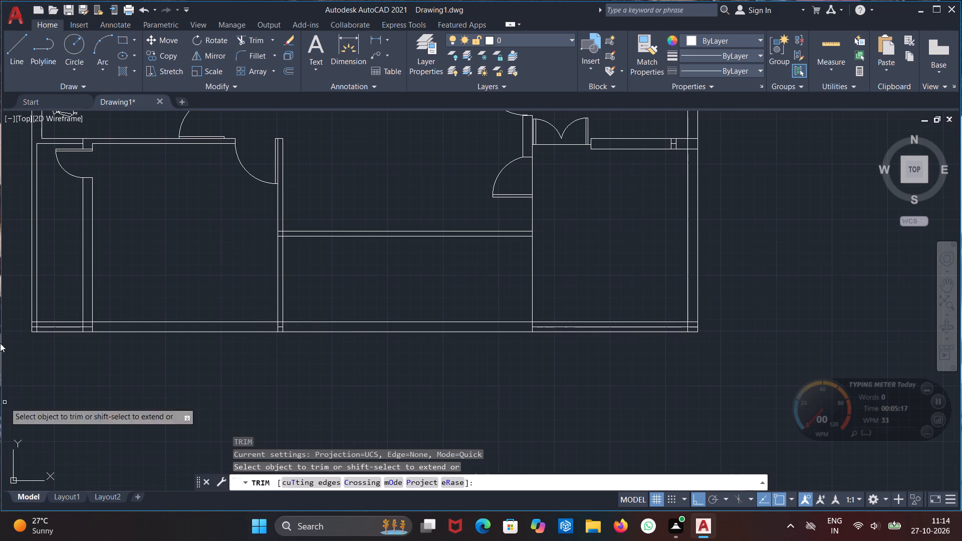
scroll(54, 322, up, 2)
click(52, 323)
middle_drag(68, 312, 137, 310)
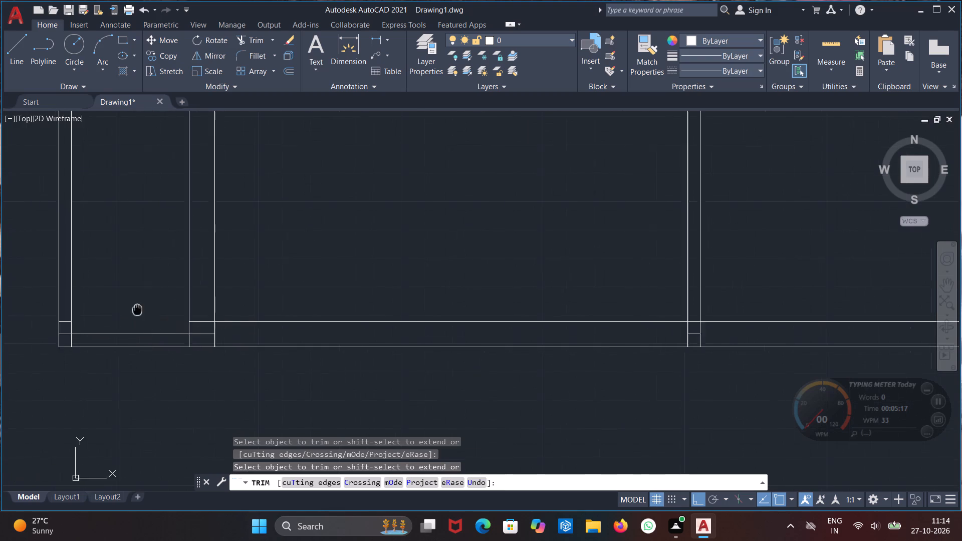
middle_drag(137, 310, 145, 310)
click(81, 322)
scroll(264, 333, down, 1)
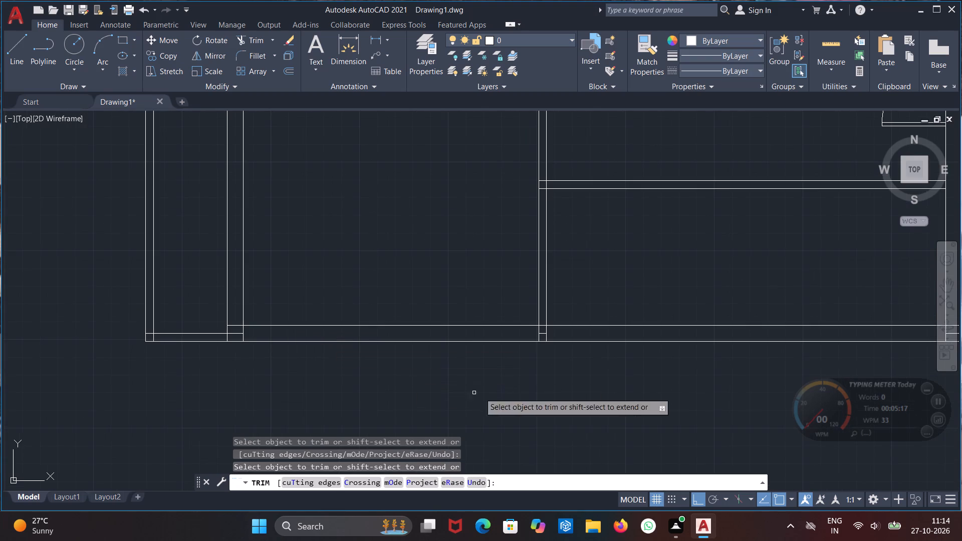
middle_drag(579, 387, 226, 356)
scroll(186, 303, up, 1)
click(194, 303)
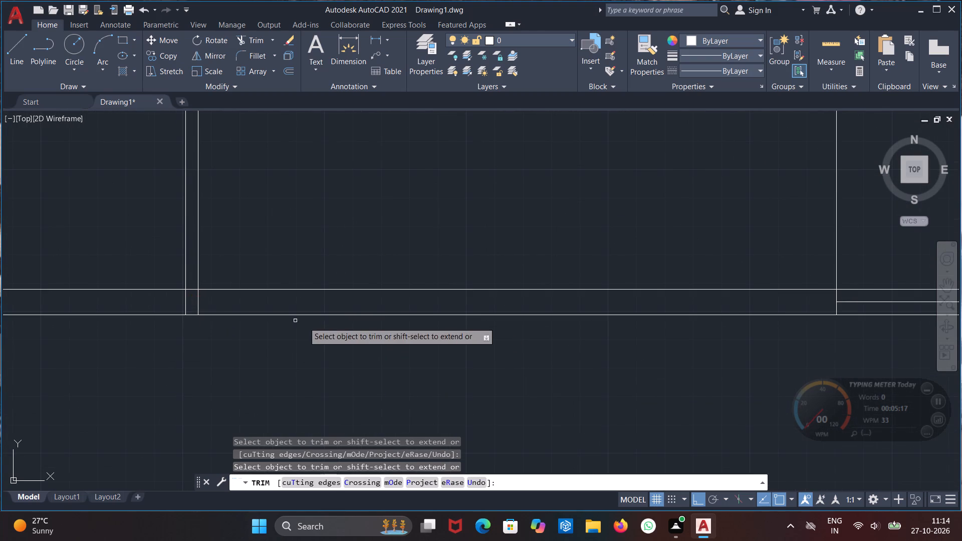
Trim the new inner south wall line across the southeast room and through the east outer wall.
scroll(329, 331, down, 3)
middle_drag(550, 345, 511, 370)
scroll(507, 353, up, 3)
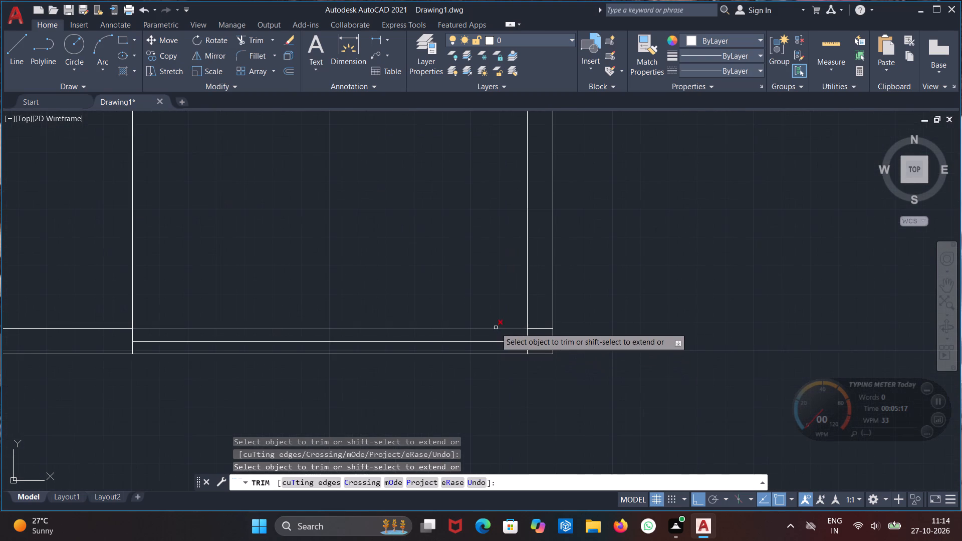
click(496, 328)
click(541, 328)
scroll(610, 317, down, 4)
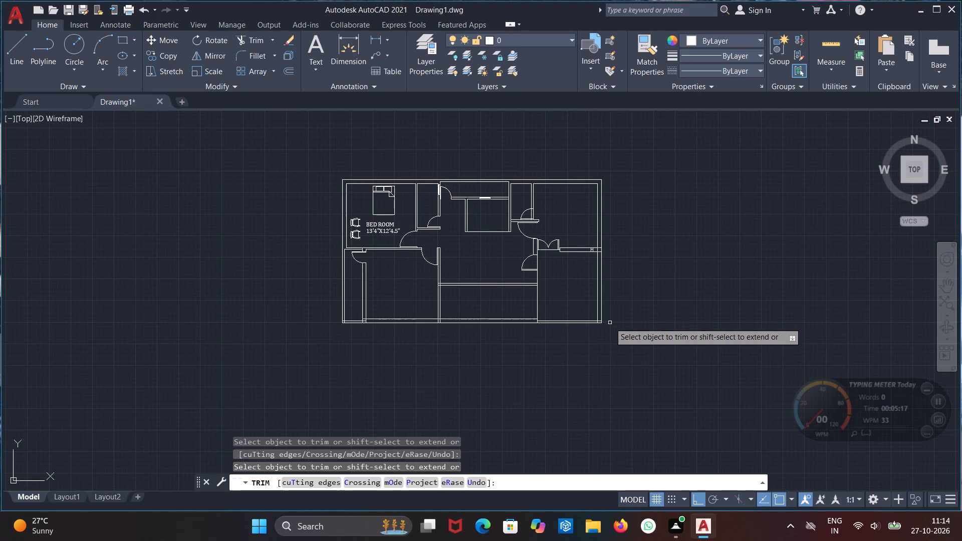
middle_drag(611, 325, 578, 393)
key(Escape)
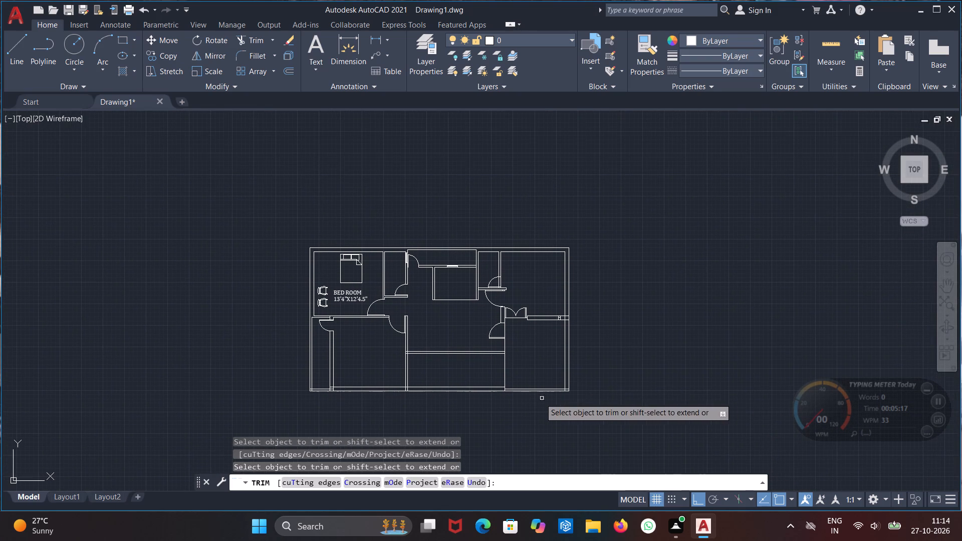
Trim away the small leftover lines inside the horizontal wall east of the double door.
scroll(555, 340, up, 2)
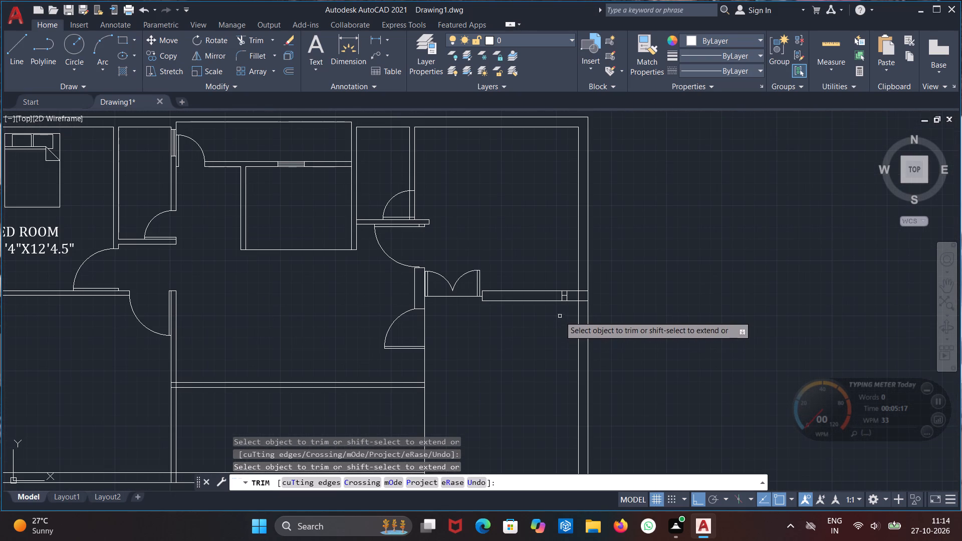
click(561, 296)
click(568, 297)
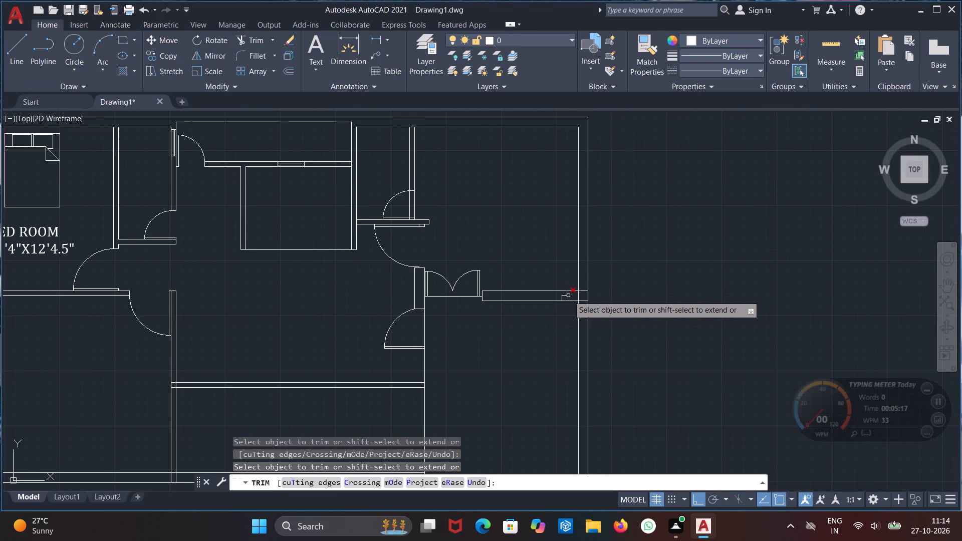
click(568, 296)
click(566, 297)
click(561, 298)
scroll(639, 312, down, 2)
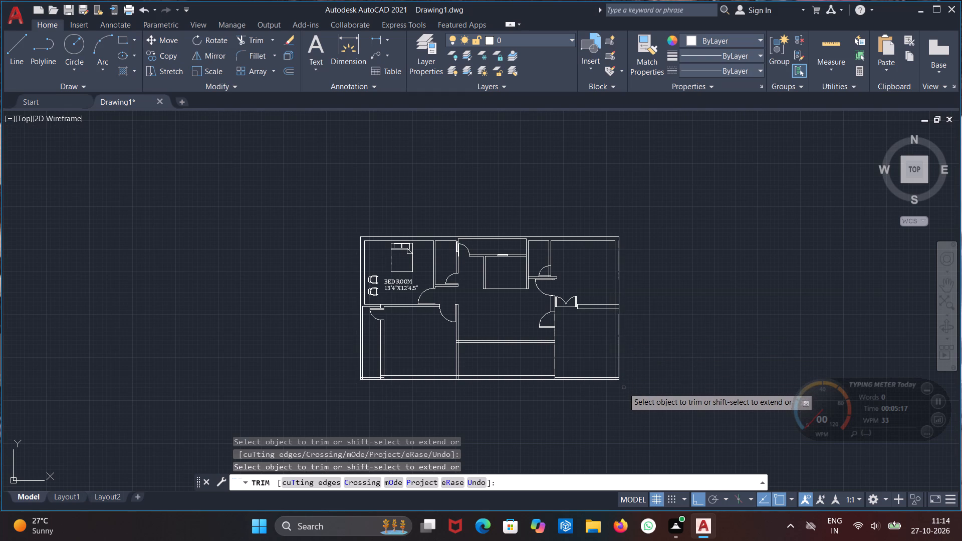
Draw a vertical guide line about 2'-7" long across the horizontal partition wall south of the central hall.
key(Escape)
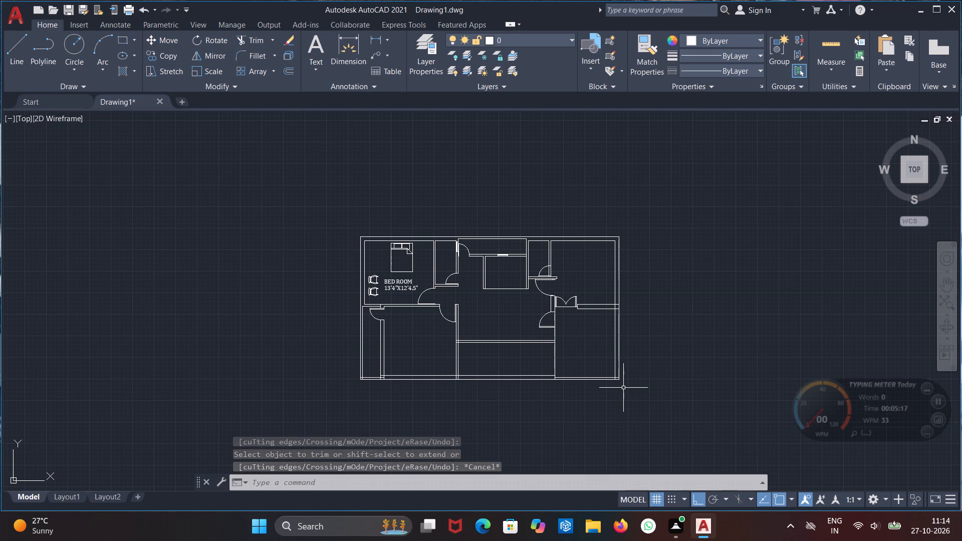
scroll(531, 380, down, 1)
scroll(518, 371, up, 2)
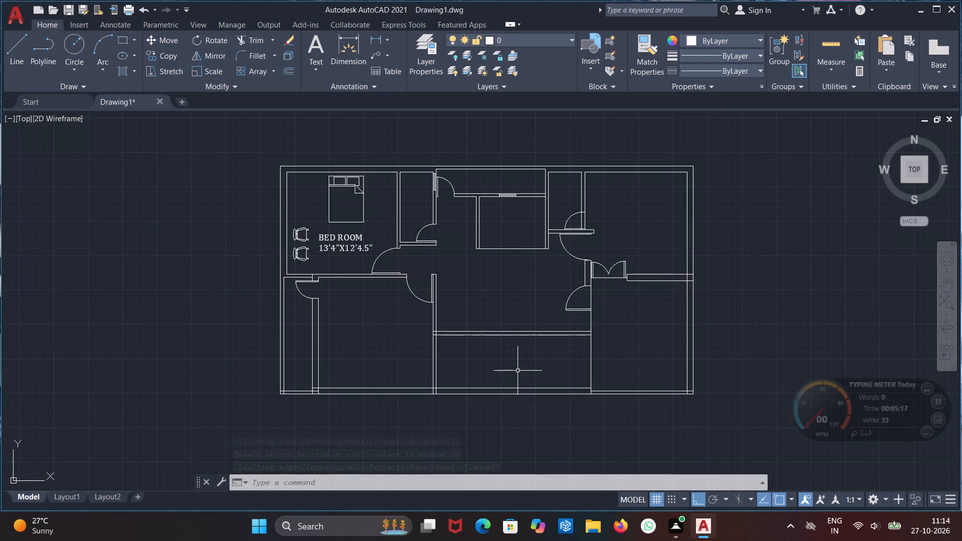
scroll(518, 371, up, 1)
middle_drag(518, 371, 512, 308)
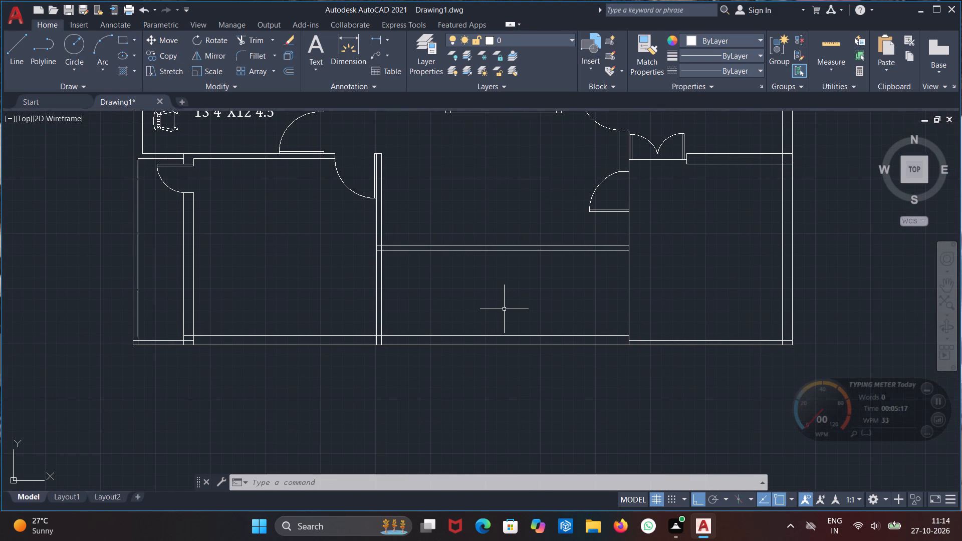
scroll(459, 277, up, 1)
middle_drag(460, 280, 436, 355)
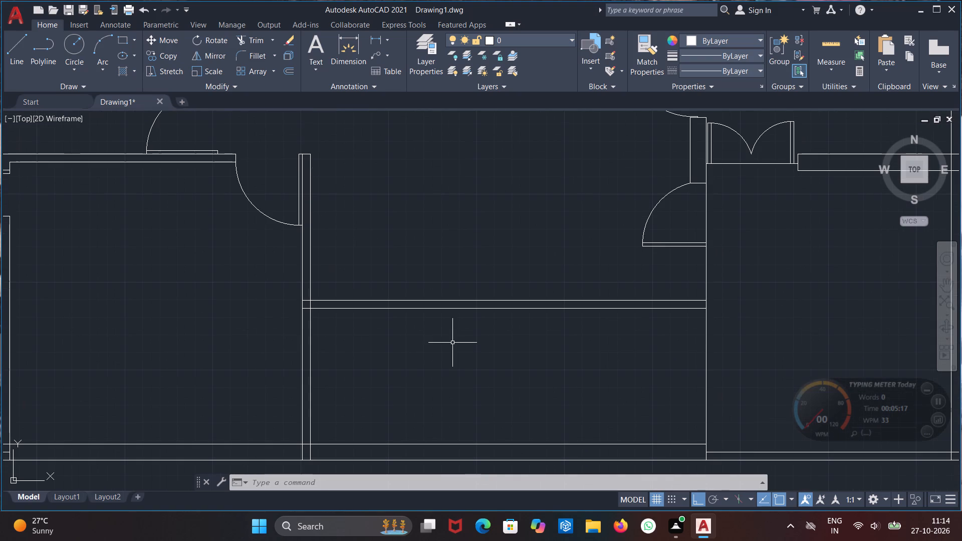
key(l)
key(Return)
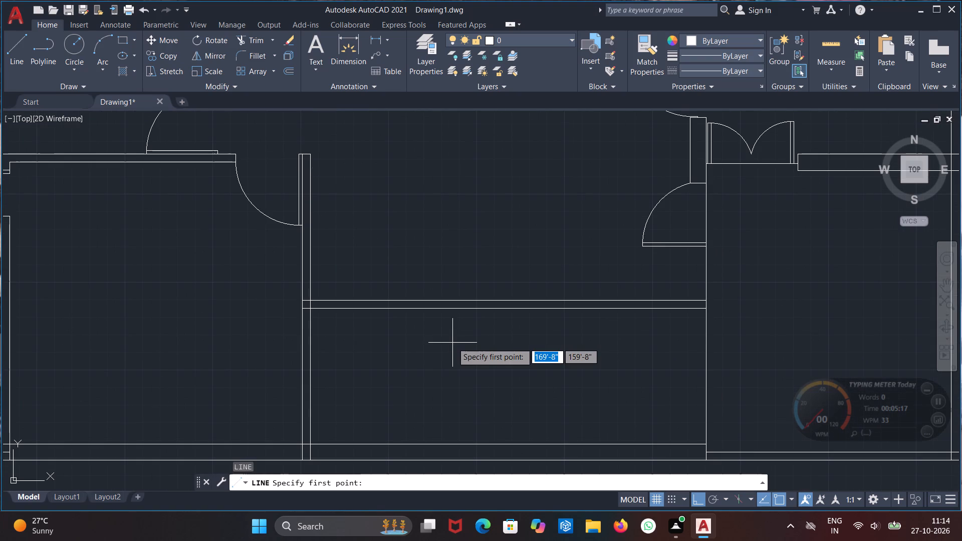
click(415, 316)
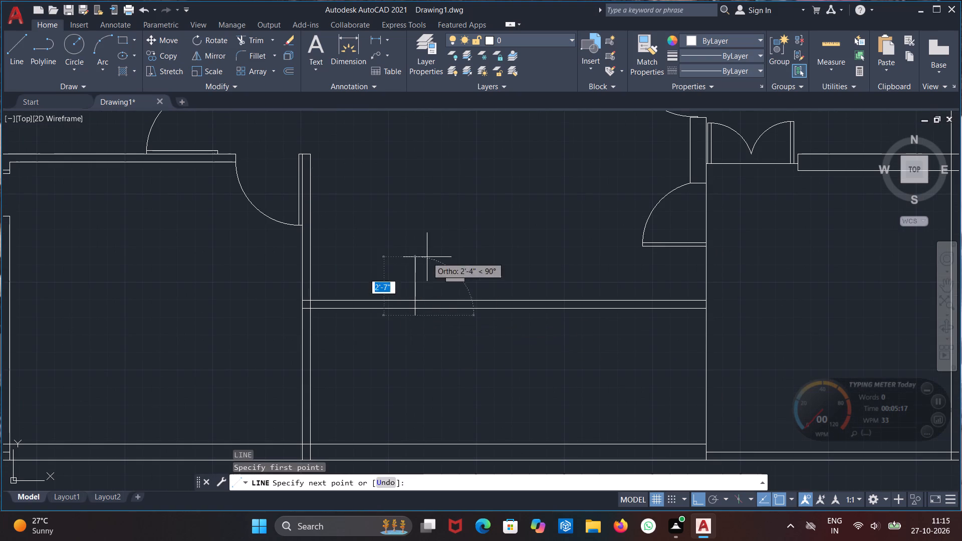
click(428, 249)
key(Escape)
Draw the window outline inside that partition wall from the guide line eastward, 6' long and 4.5" deep.
key(l)
key(Return)
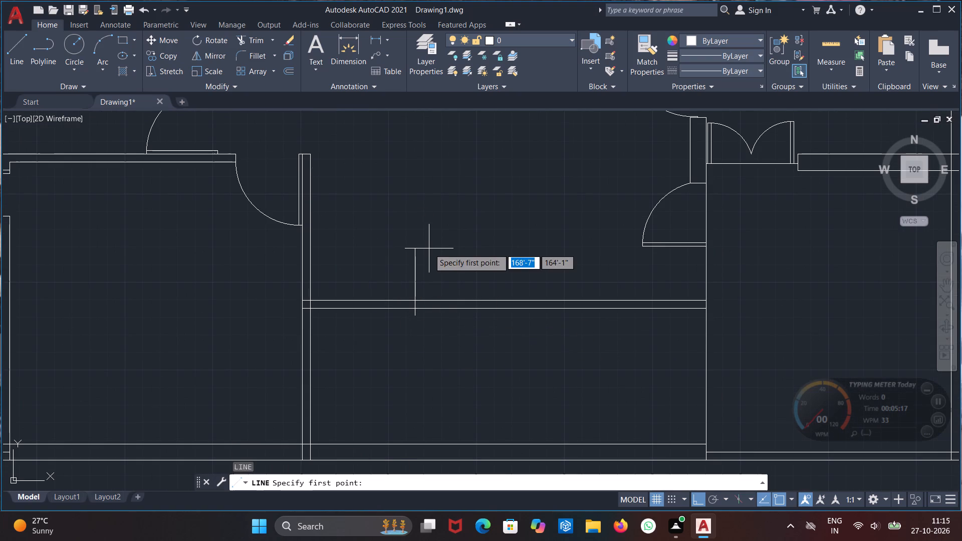
scroll(489, 301, up, 2)
middle_drag(492, 338, 378, 292)
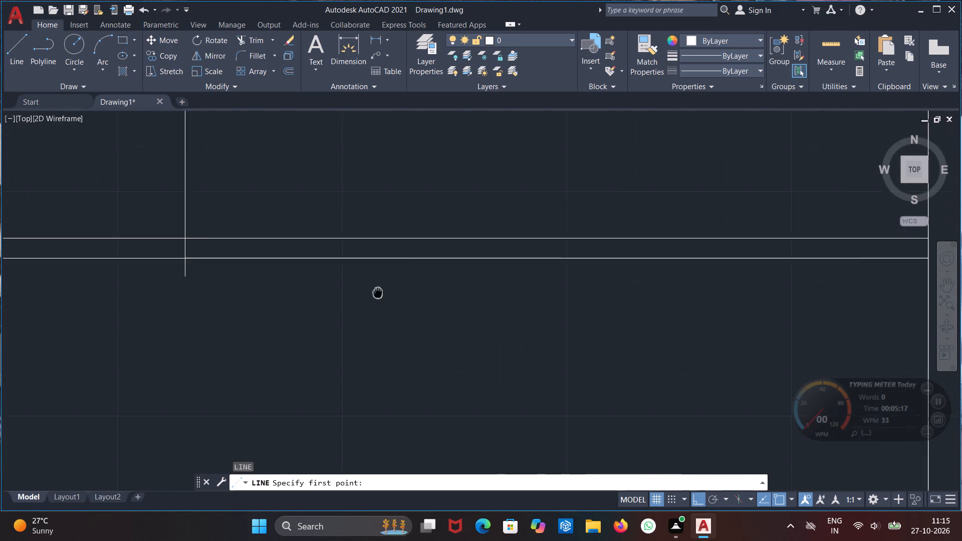
middle_drag(378, 292, 323, 284)
click(126, 251)
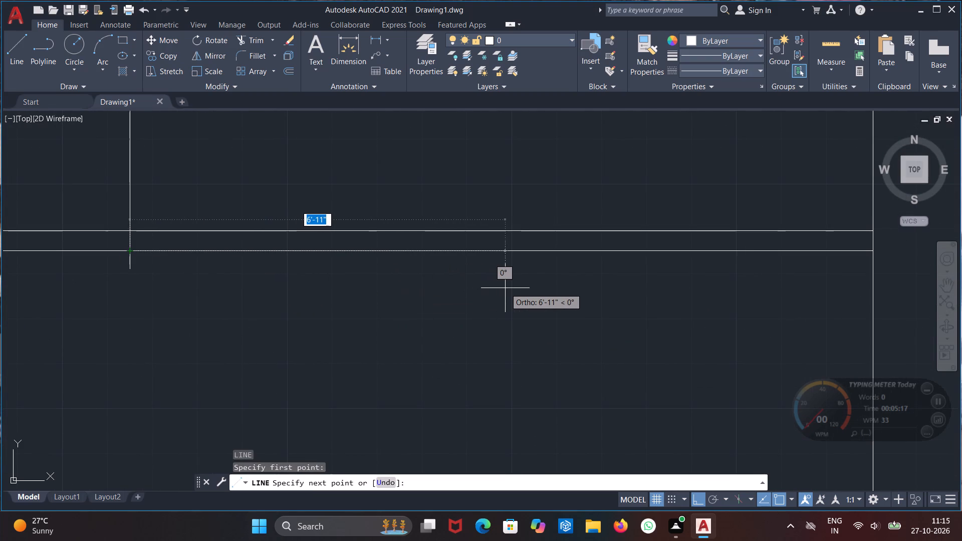
key(6)
key(apostrophe)
key(Return)
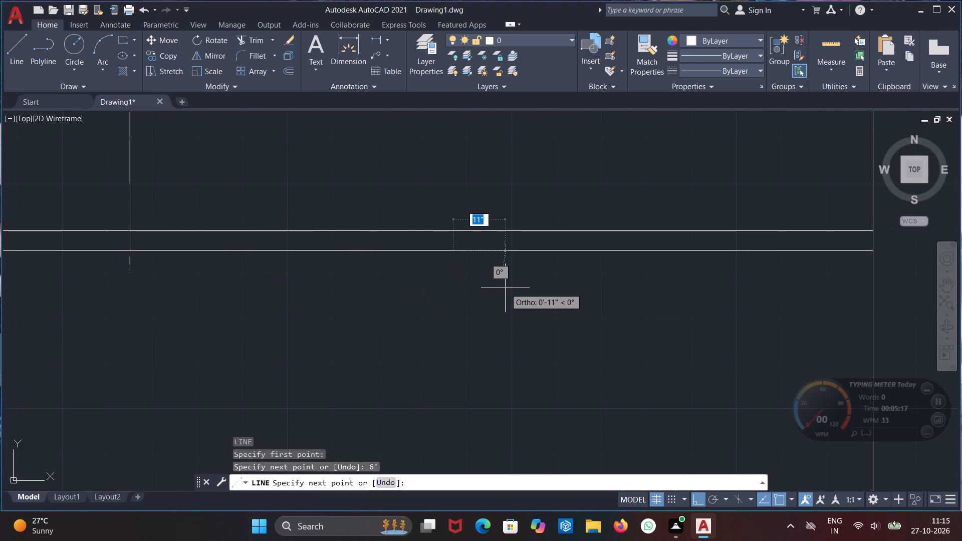
text(4.5")
key(Return)
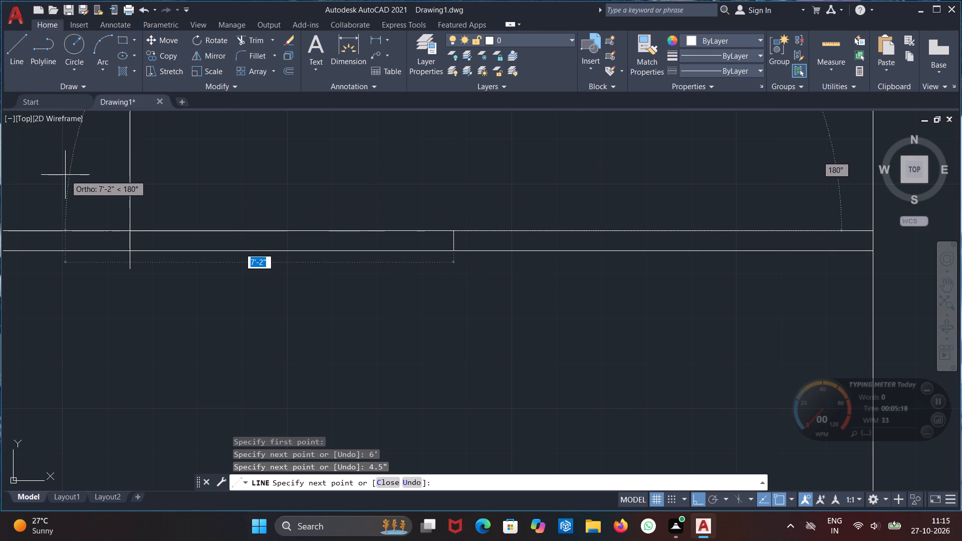
text(6')
key(Return)
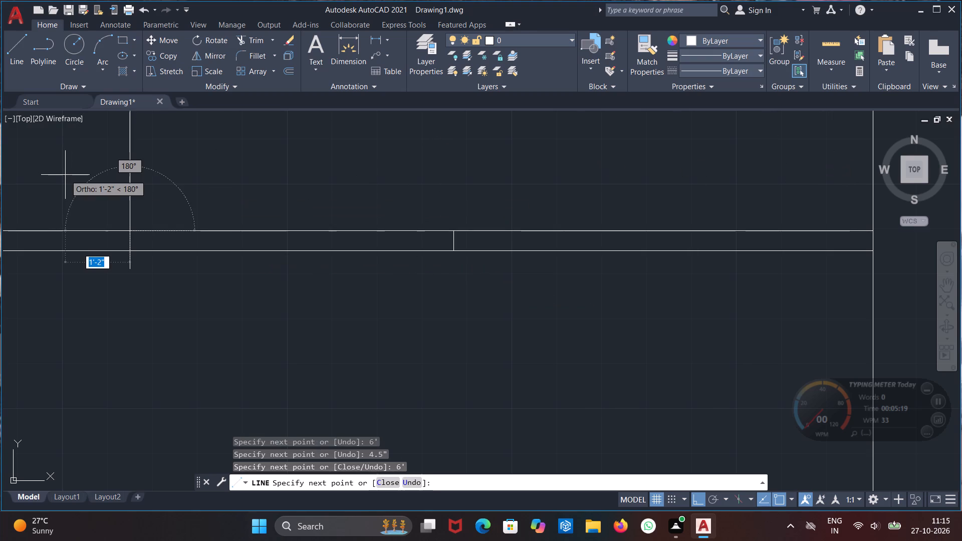
key(Escape)
Trim the guide line above and below the partition wall, keeping only the window's west end.
text(TR)
key(Return)
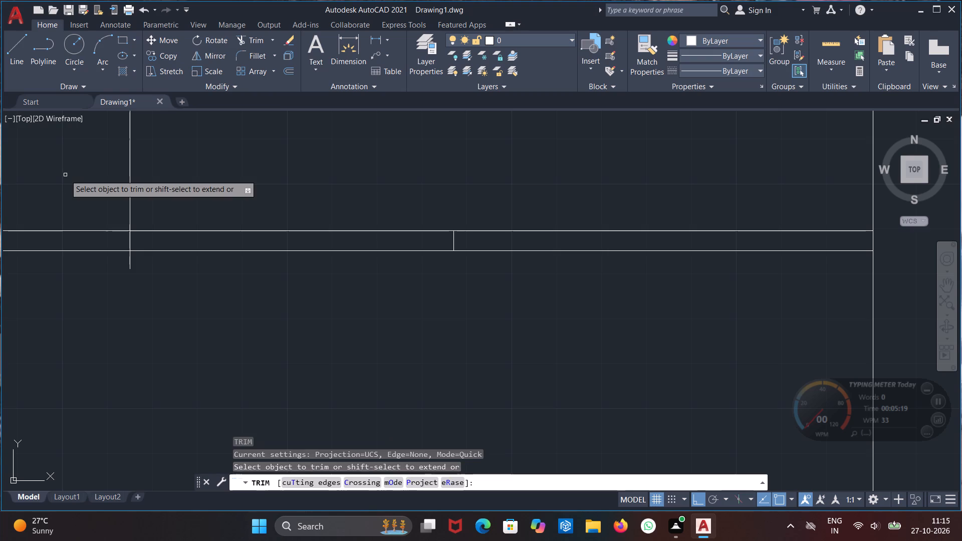
click(182, 177)
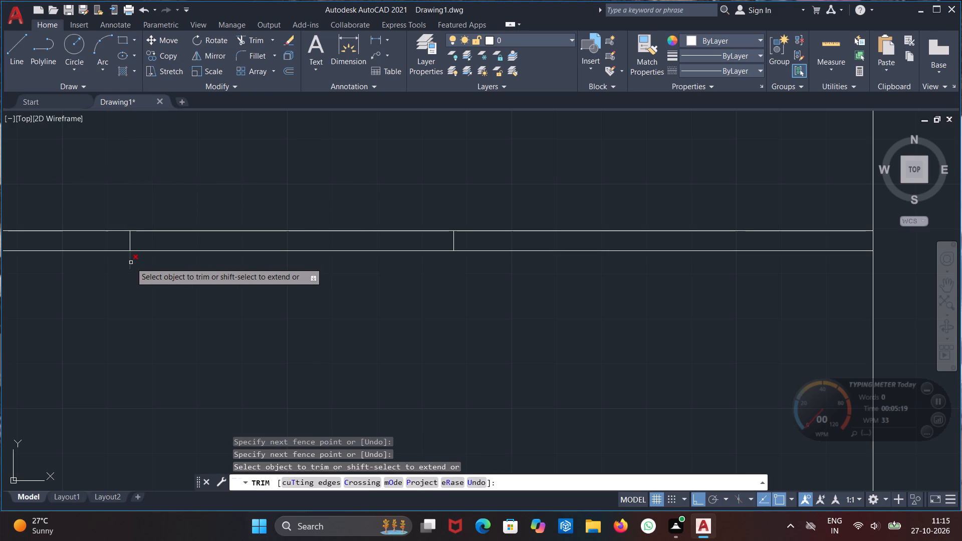
click(131, 262)
key(Escape)
Offset the window's south line 1.5" northward twice to form the pane lines.
key(o)
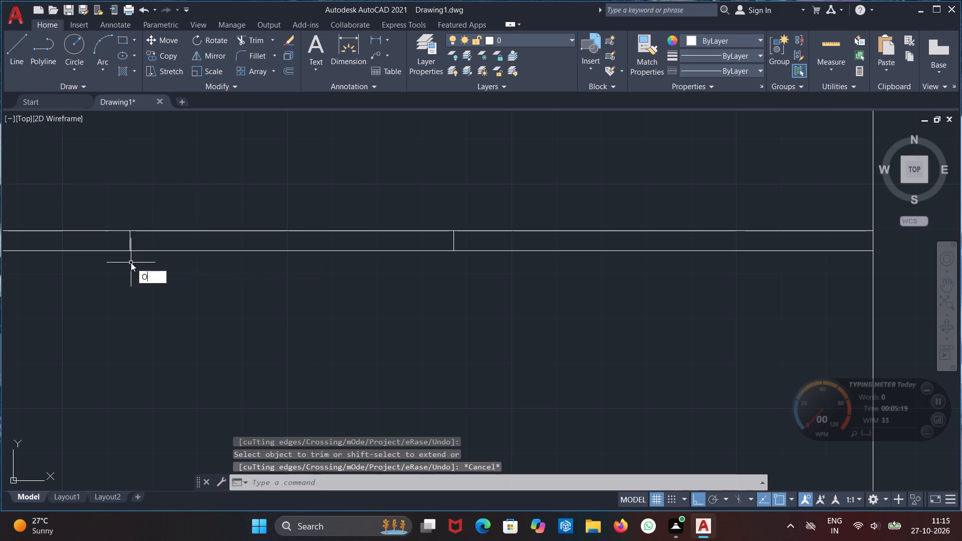
key(f)
key(Return)
key(1)
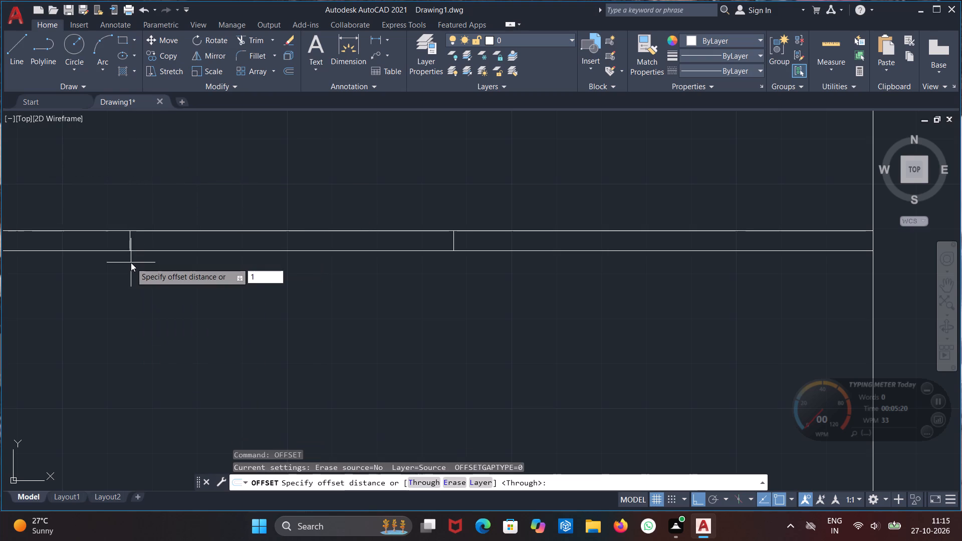
text(.5")
key(Return)
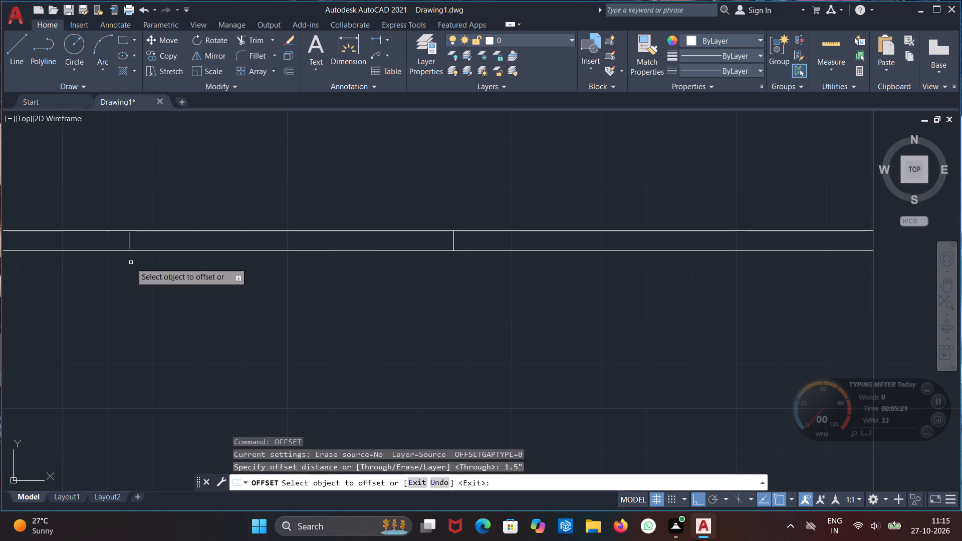
drag(177, 250, 180, 246)
click(186, 237)
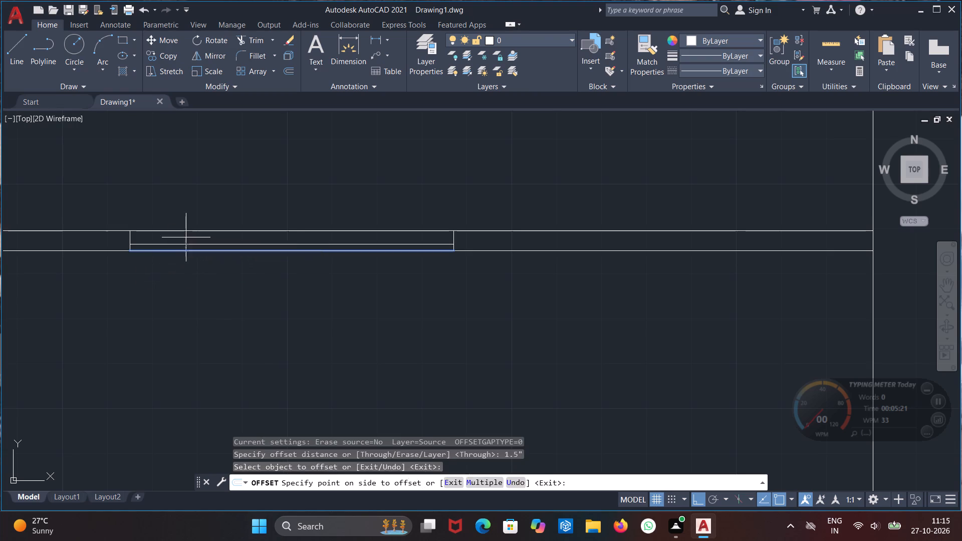
click(182, 242)
click(183, 243)
click(191, 233)
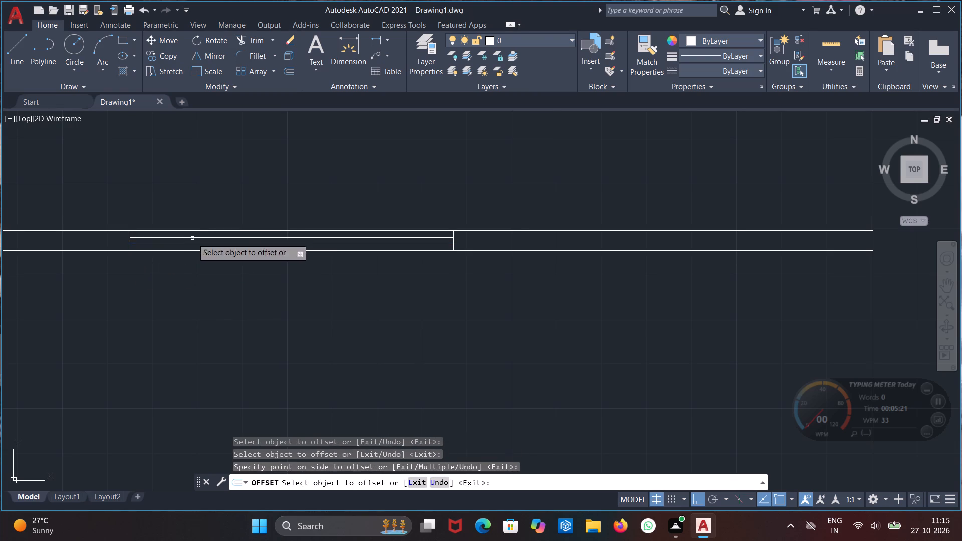
scroll(270, 274, down, 2)
key(Escape)
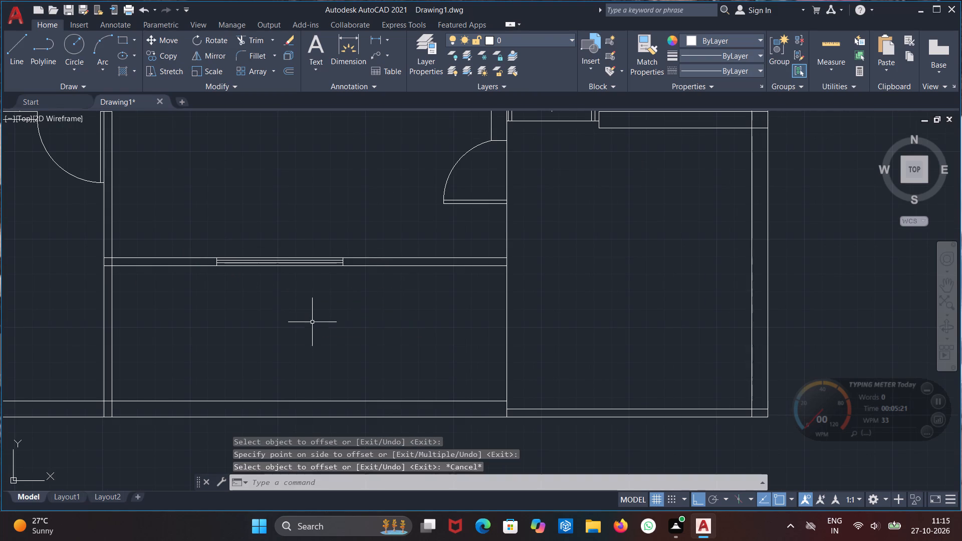
Trim the overlapping lines where the window's partition wall meets the central vertical wall.
scroll(312, 329, down, 2)
middle_drag(312, 332, 326, 314)
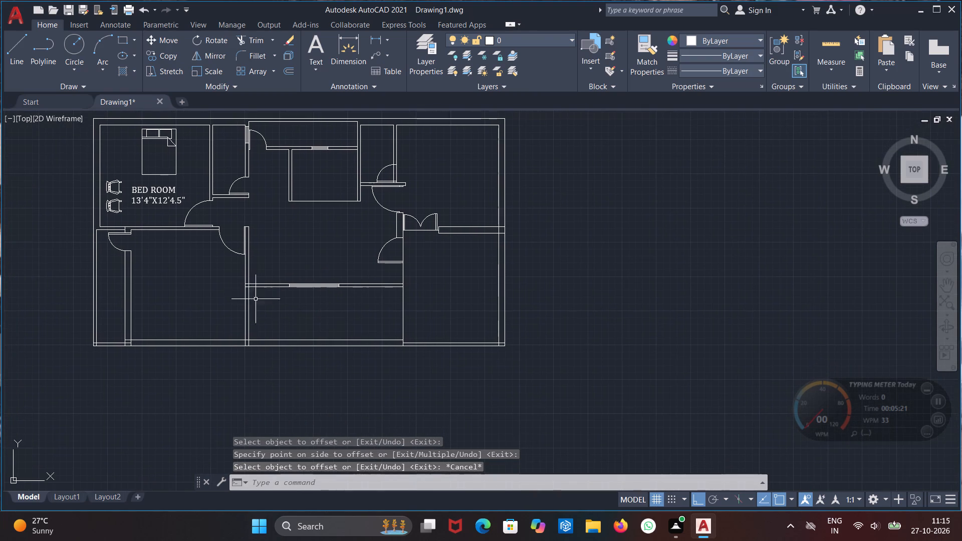
scroll(256, 299, up, 2)
text(TR)
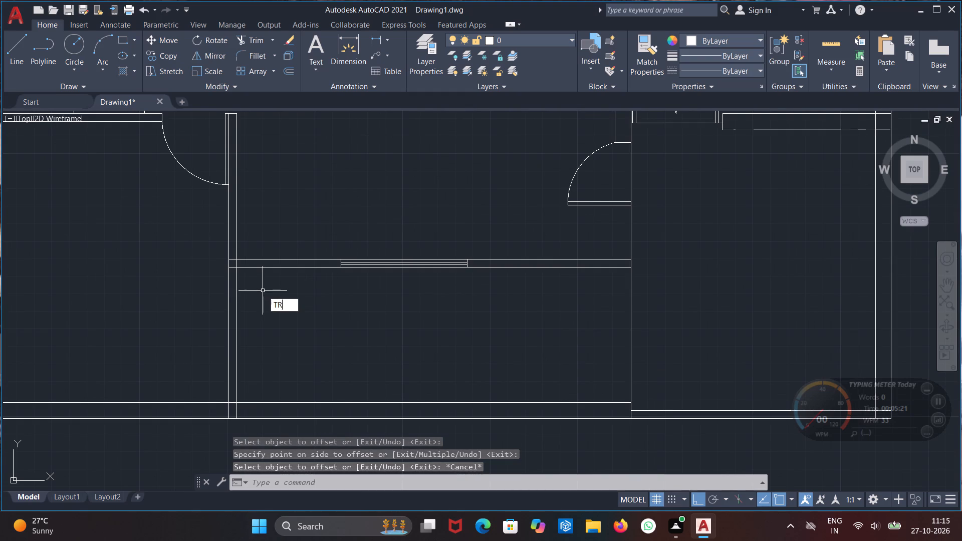
key(Return)
click(231, 267)
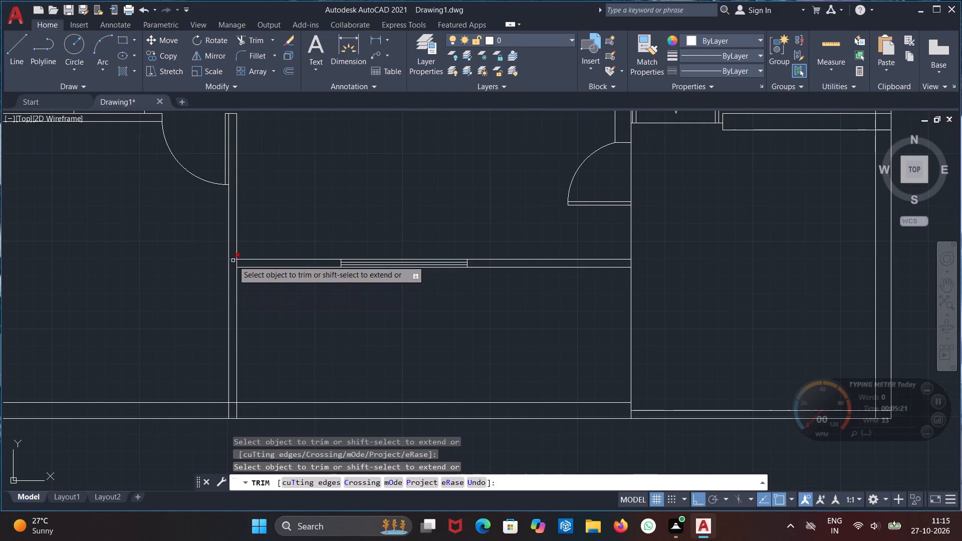
click(233, 260)
click(235, 263)
Trim the central vertical wall's ends inside the south outer wall and the inner south line crossing that vertical wall.
scroll(300, 297, down, 1)
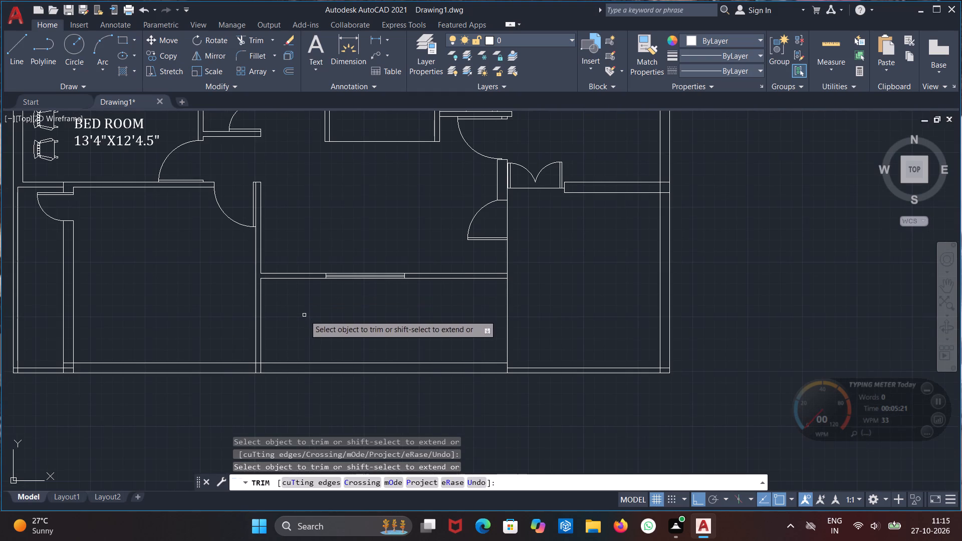
middle_drag(305, 315, 313, 270)
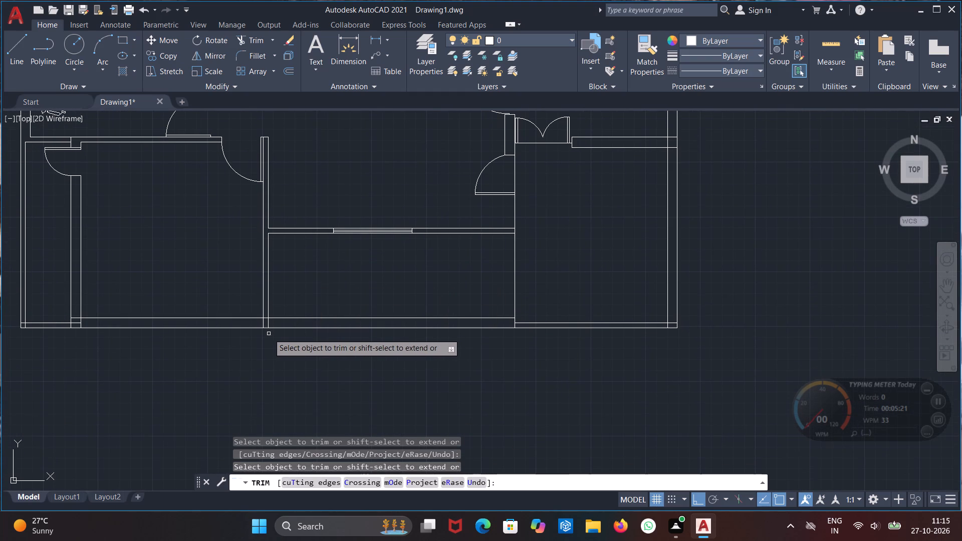
scroll(255, 328, up, 1)
click(257, 320)
click(277, 321)
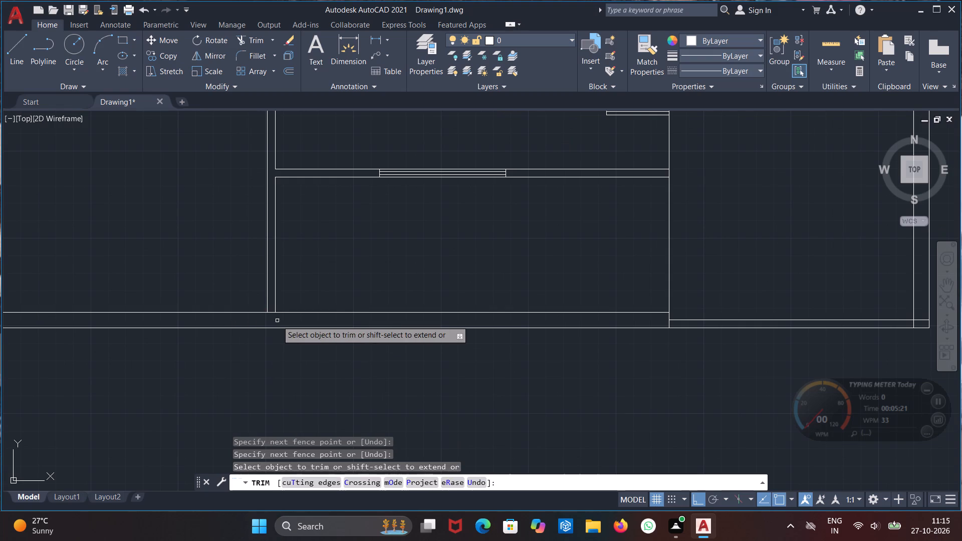
click(271, 312)
scroll(296, 325, down, 1)
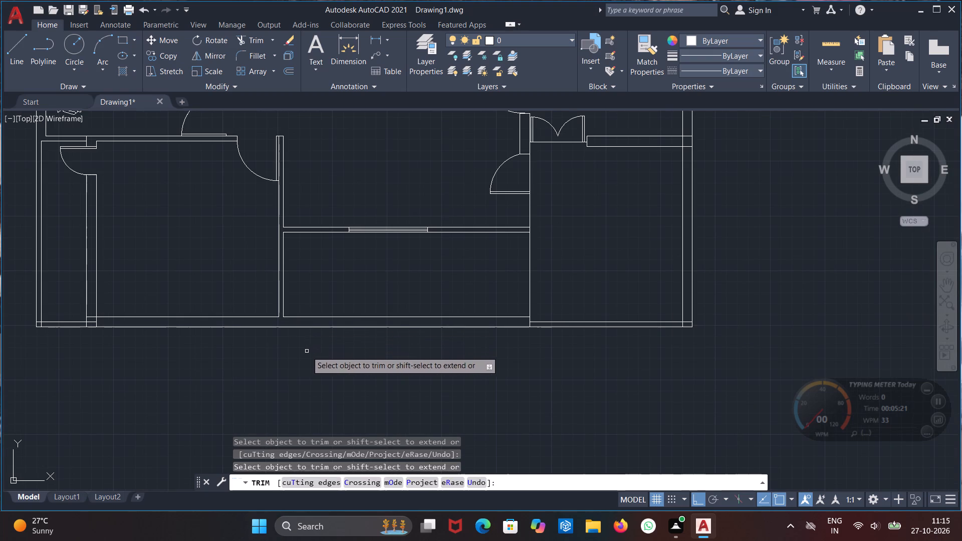
Trim the overlapping inner wall lines at the building's southwest outer corner.
scroll(54, 332, up, 1)
middle_drag(59, 337, 165, 356)
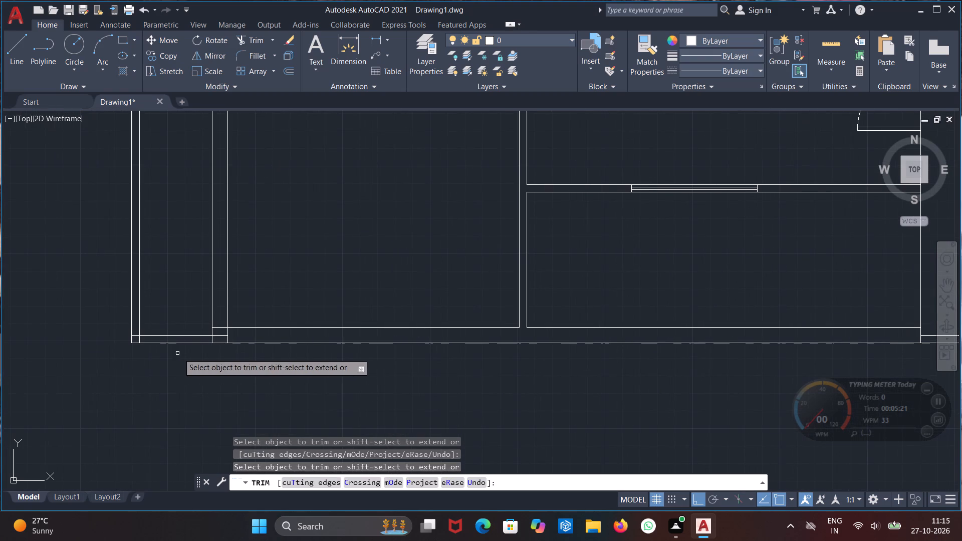
scroll(138, 346, up, 2)
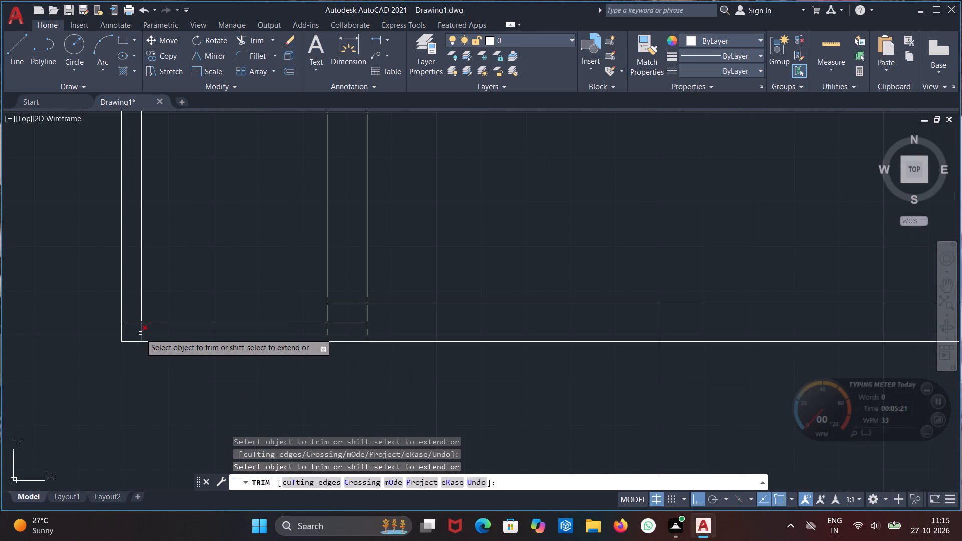
click(140, 333)
click(134, 321)
Trim the overlapping lines where the narrow west room's east wall meets the south outer wall.
scroll(230, 355, down, 1)
middle_drag(266, 368, 193, 372)
click(218, 345)
click(232, 339)
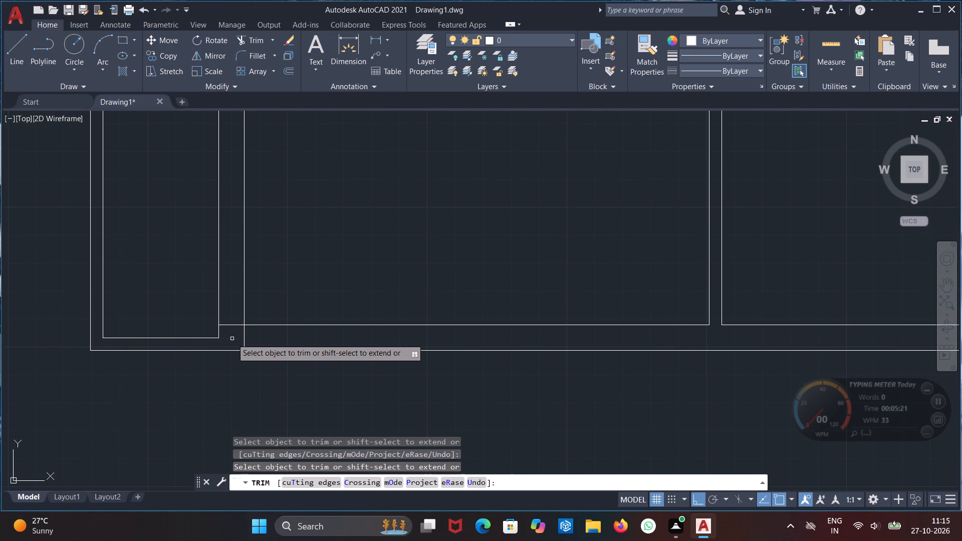
click(232, 325)
scroll(274, 345, down, 2)
scroll(259, 340, up, 2)
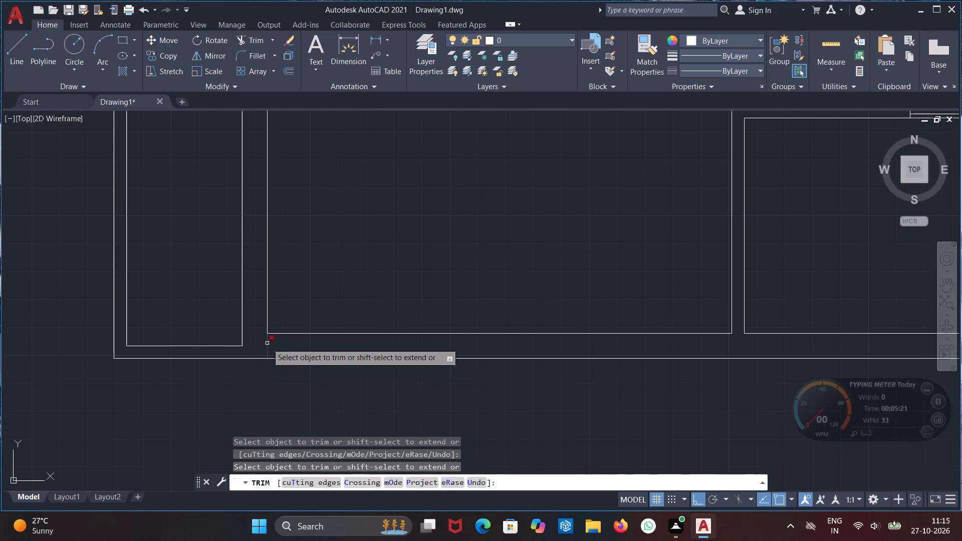
click(267, 343)
Trim the overlapping inner wall lines at the building's southeast outer corner.
scroll(304, 338, down, 4)
middle_drag(315, 296, 194, 284)
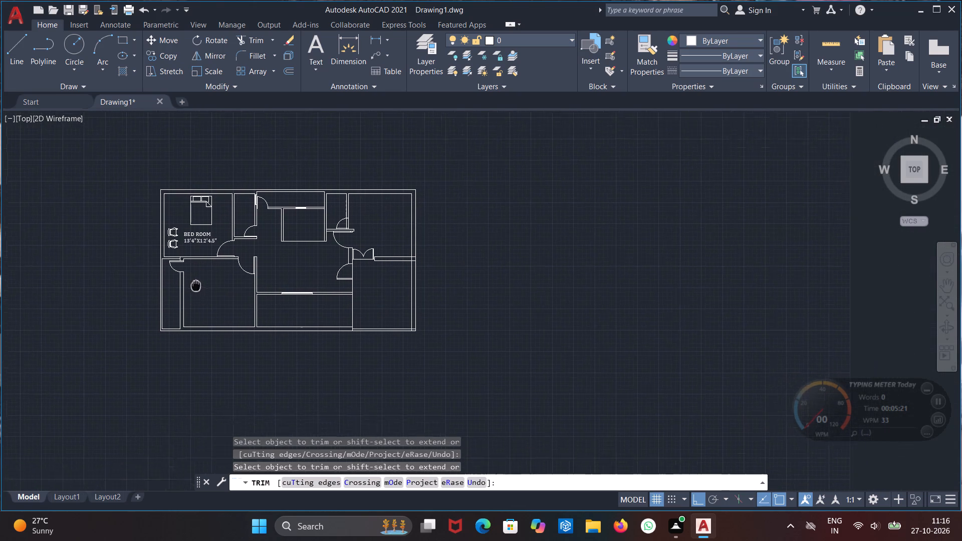
middle_drag(194, 284, 166, 274)
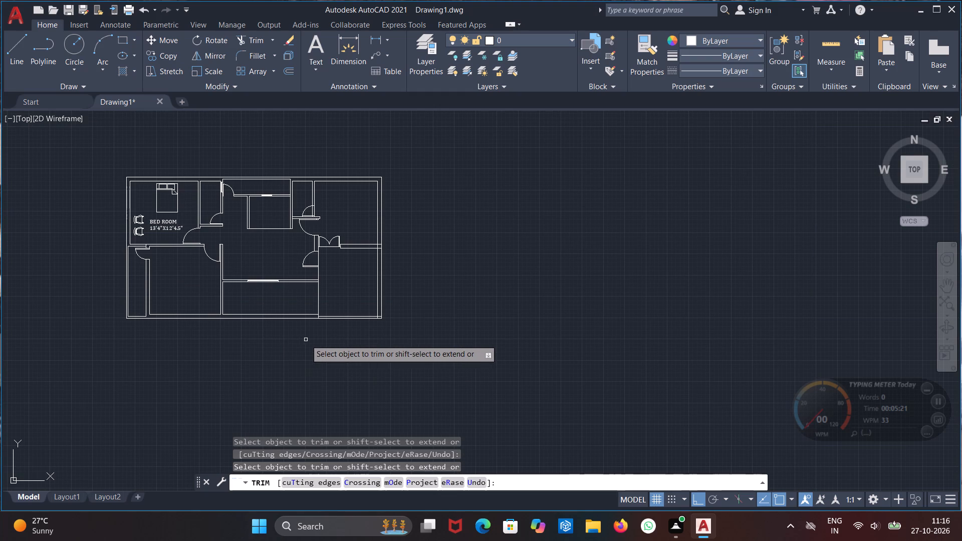
scroll(320, 321, up, 2)
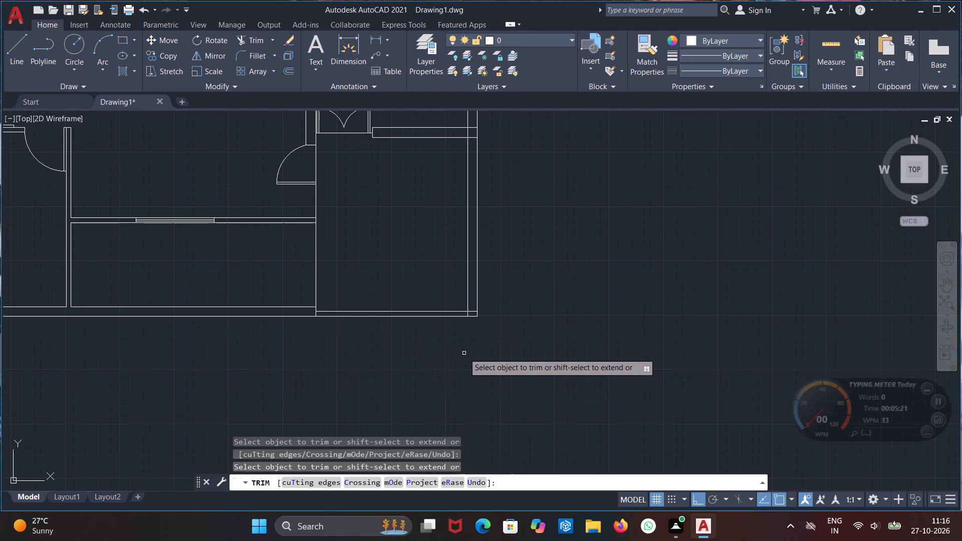
scroll(464, 305, up, 2)
click(470, 333)
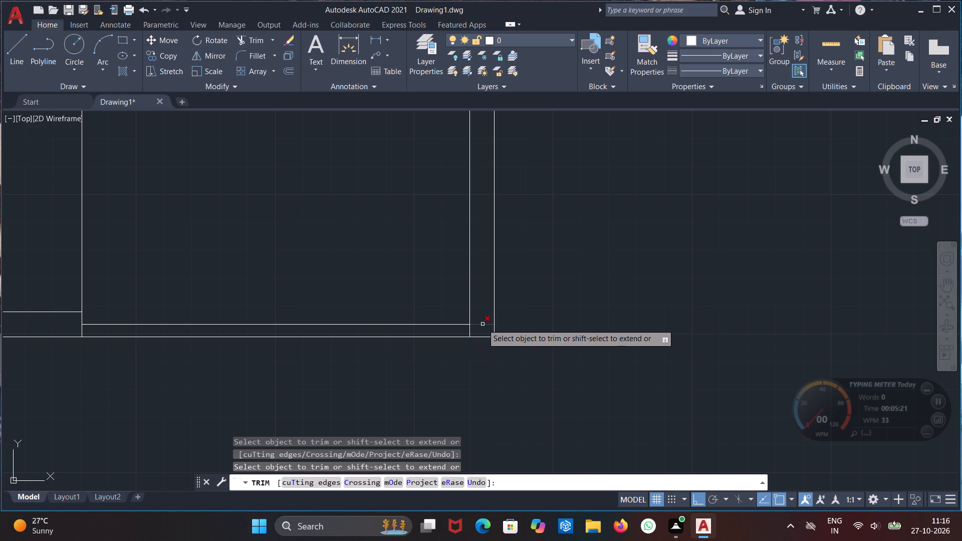
click(483, 324)
click(471, 329)
click(469, 332)
scroll(510, 318, down, 1)
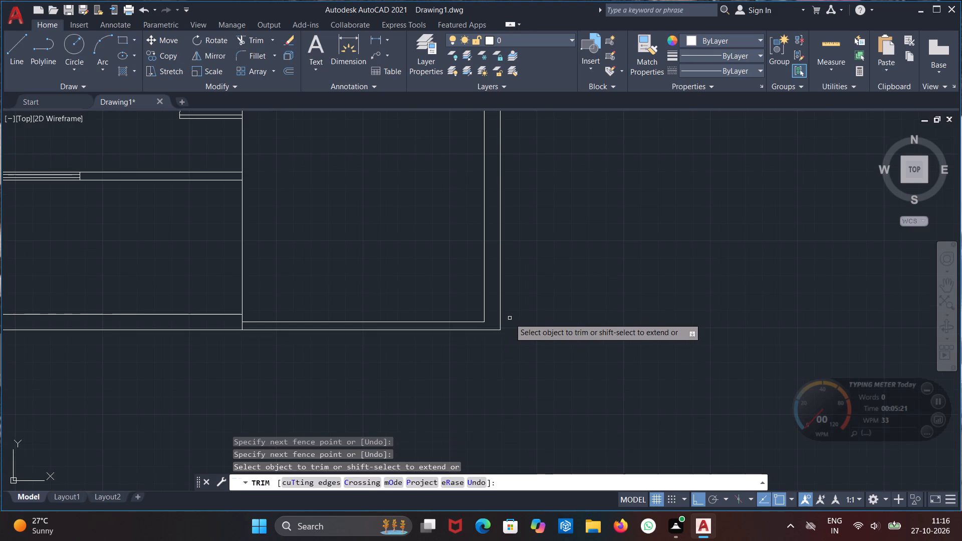
middle_drag(512, 322, 535, 372)
scroll(499, 354, down, 2)
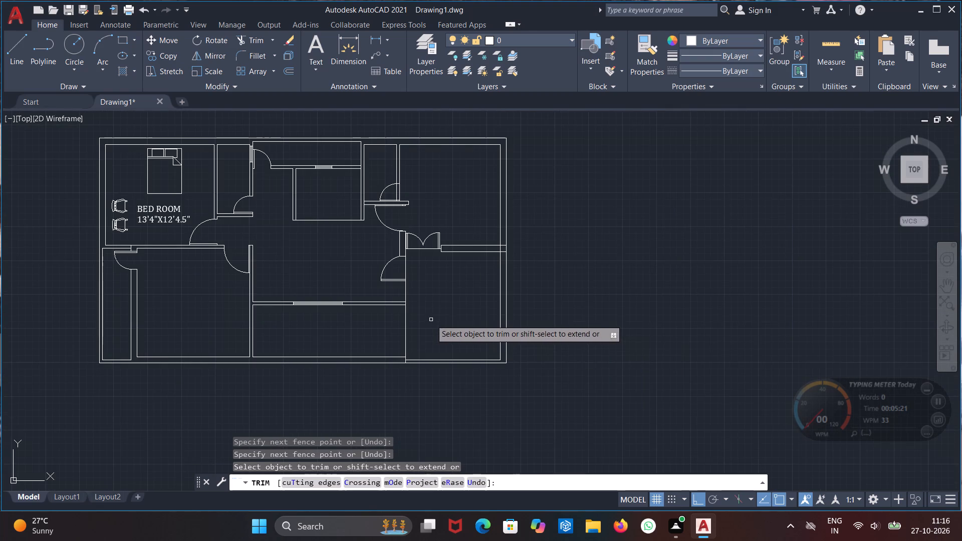
middle_drag(429, 320, 478, 324)
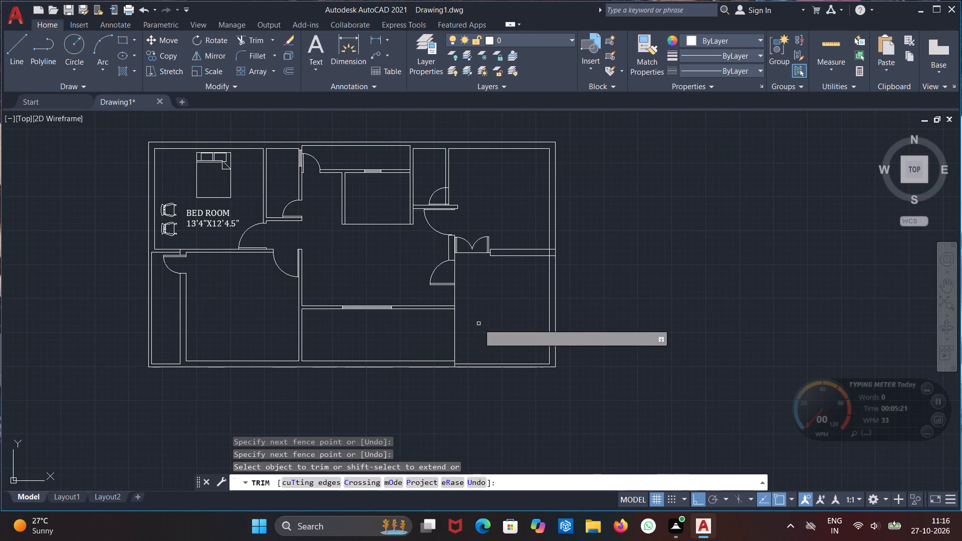
key(Escape)
Offset the east face of the south-central room's west wall 3' eastward to start the staircase.
scroll(384, 347, up, 1)
middle_drag(383, 346, 390, 292)
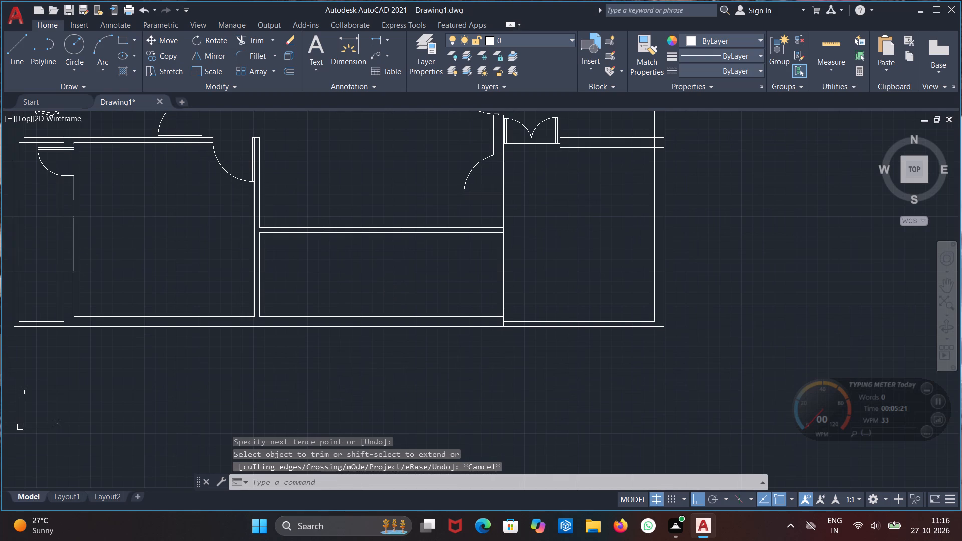
text(OG)
key(BackSpace)
key(f)
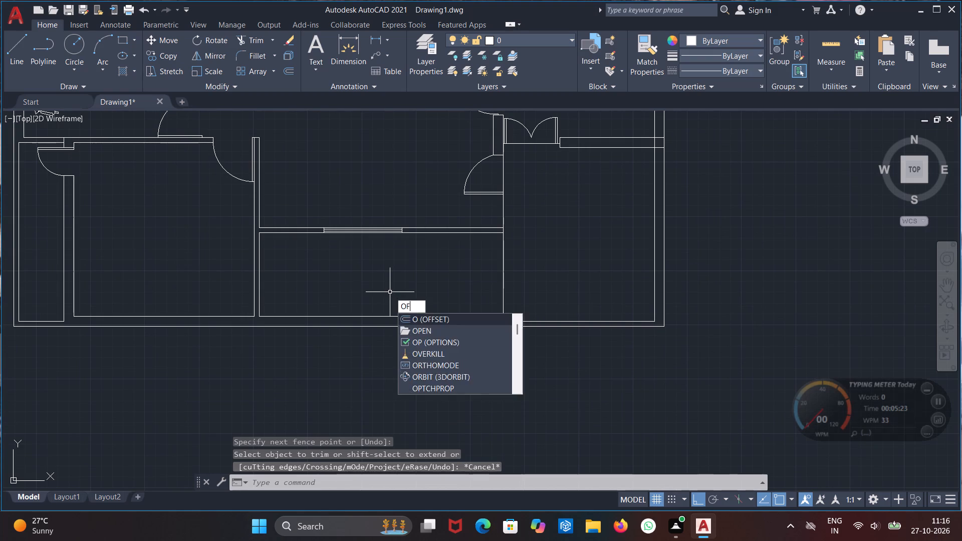
key(Return)
key(Return)
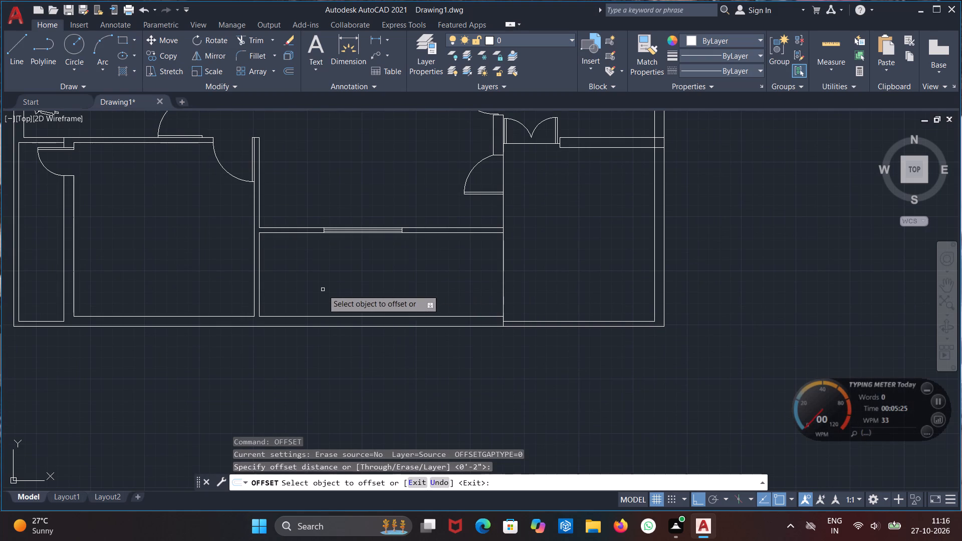
click(261, 298)
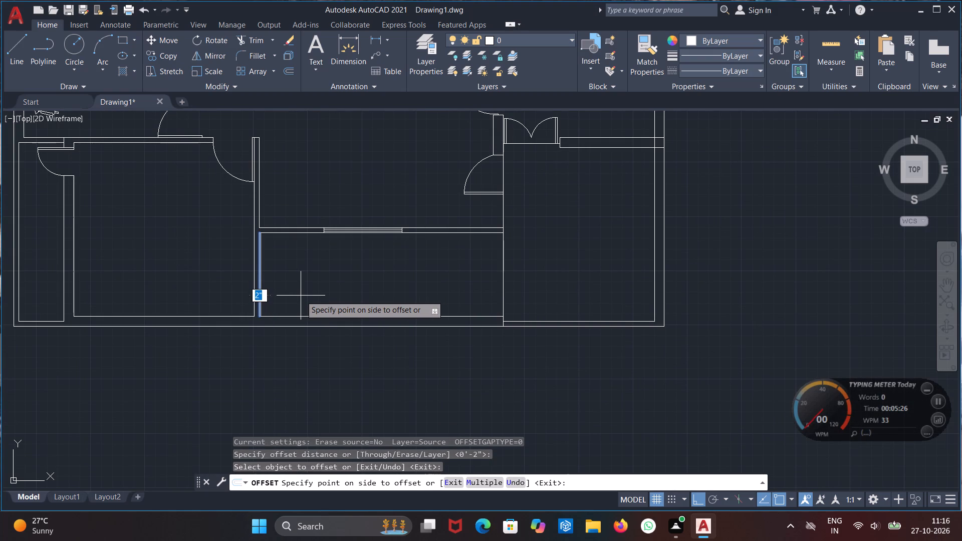
key(3)
key(apostrophe)
key(Return)
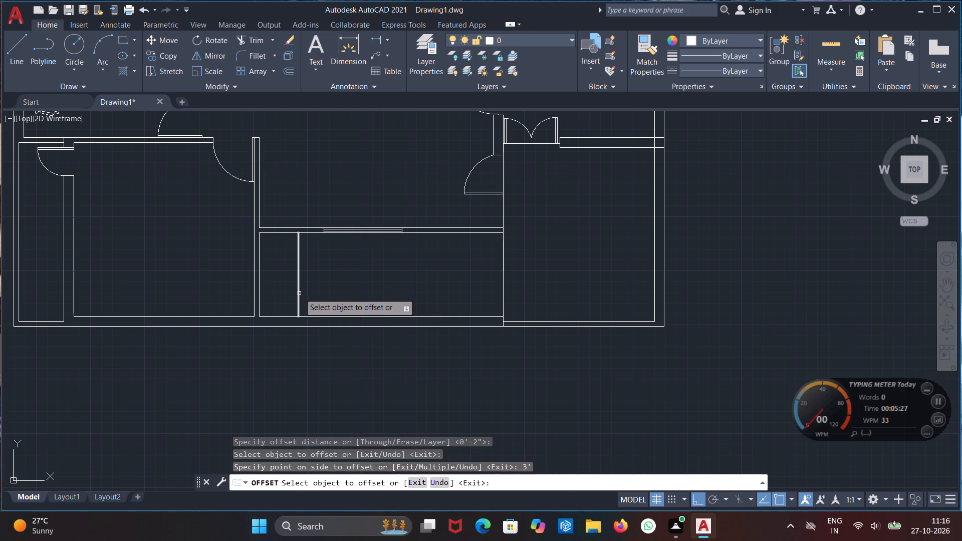
Offset the stair's starting line eastward seven times in succession at 1' spacing to lay out the treads.
click(299, 293)
text(1')
key(Return)
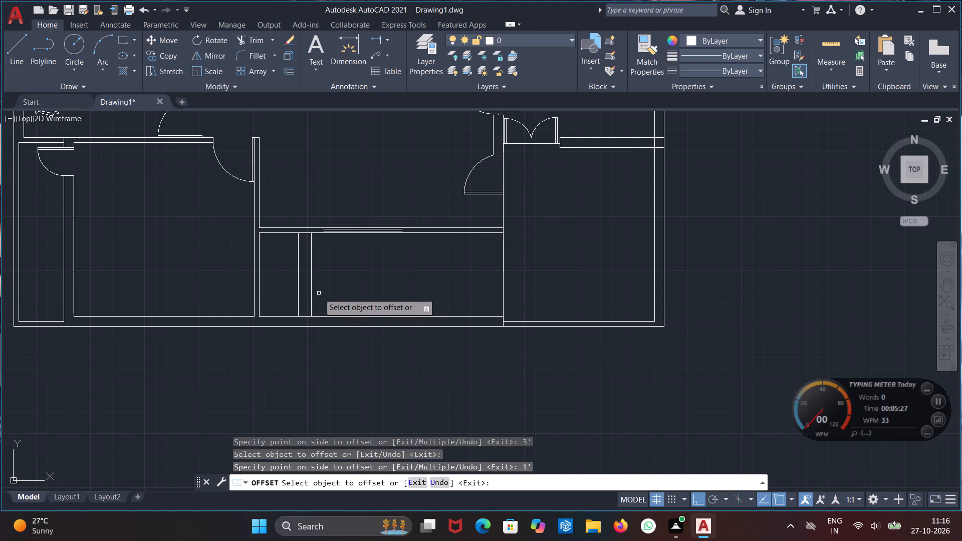
click(312, 300)
text(1')
key(Return)
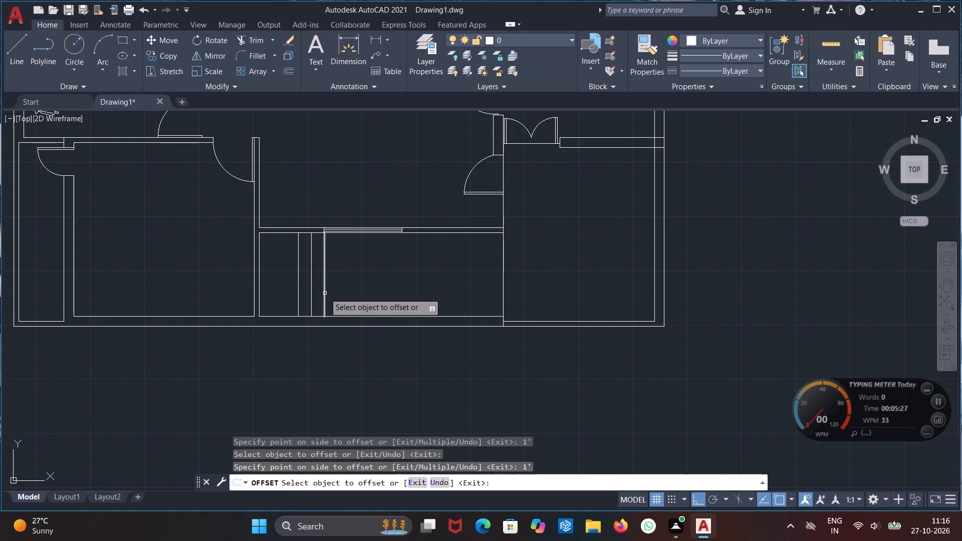
click(325, 293)
text(1')
key(Return)
click(337, 292)
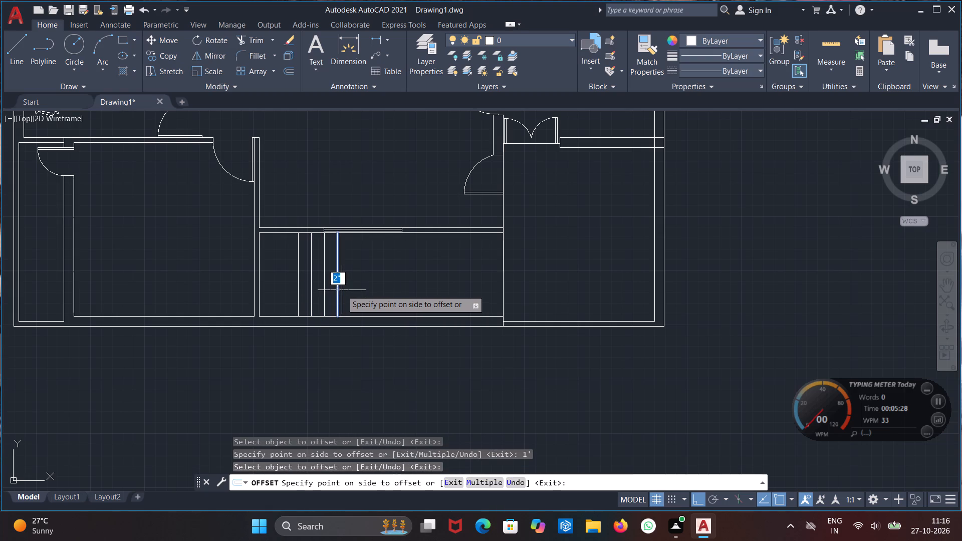
text(1')
key(Return)
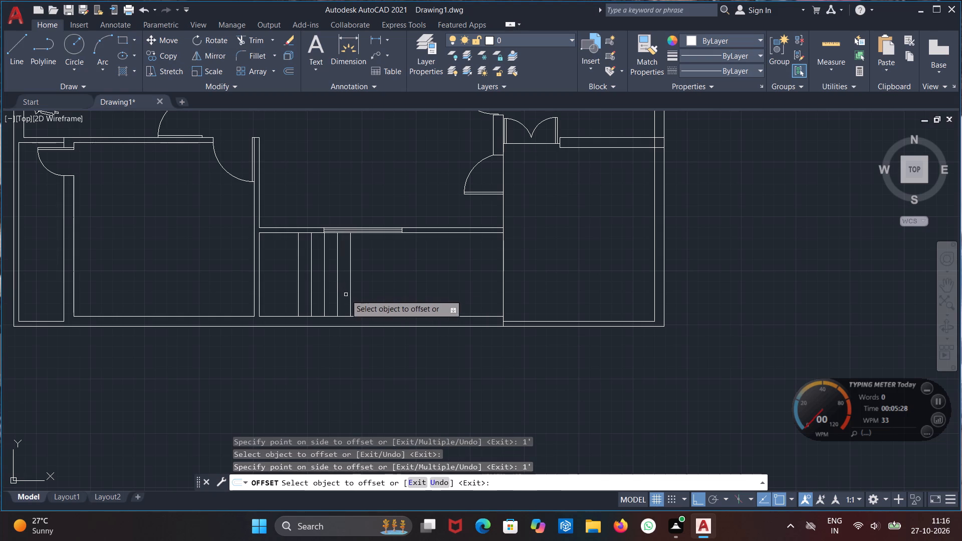
click(350, 300)
text(1')
key(Return)
click(362, 294)
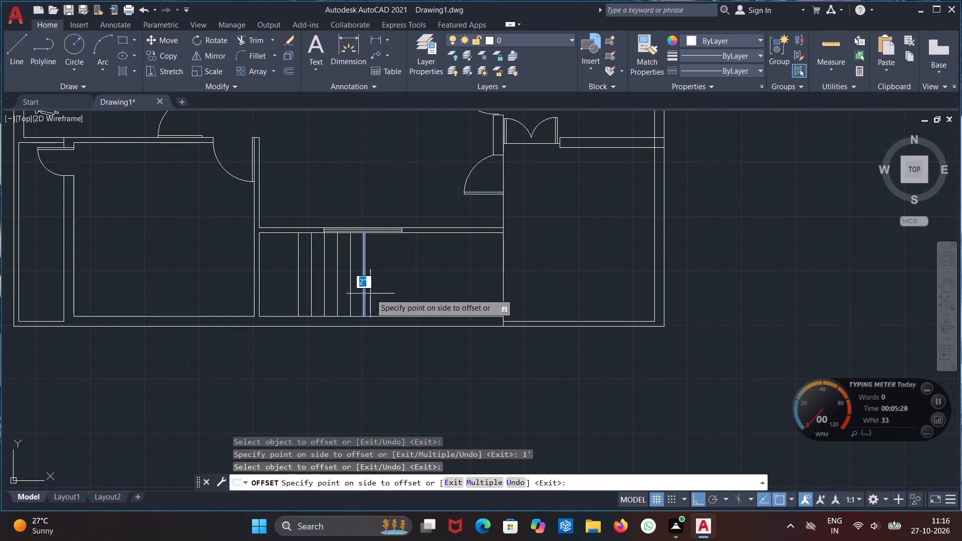
text(1')
key(Return)
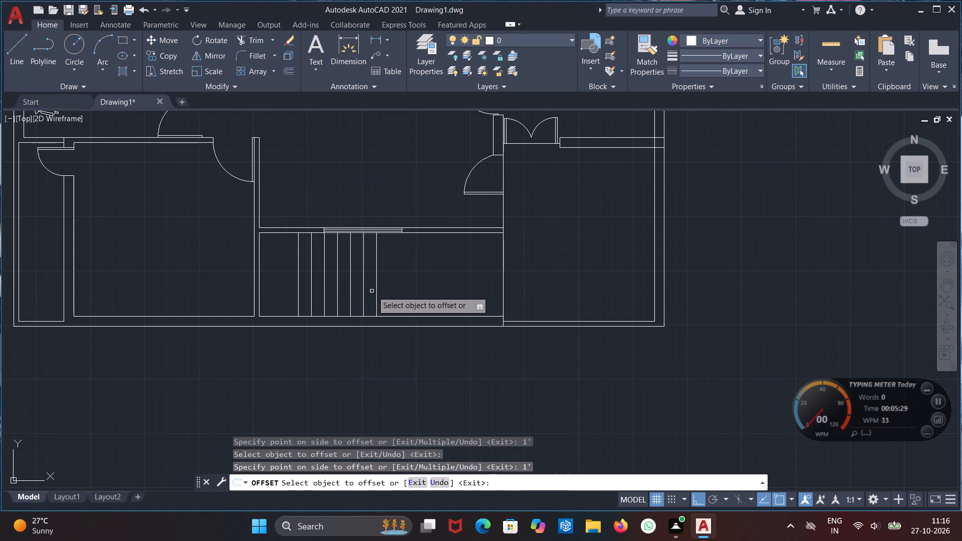
click(376, 287)
text(1')
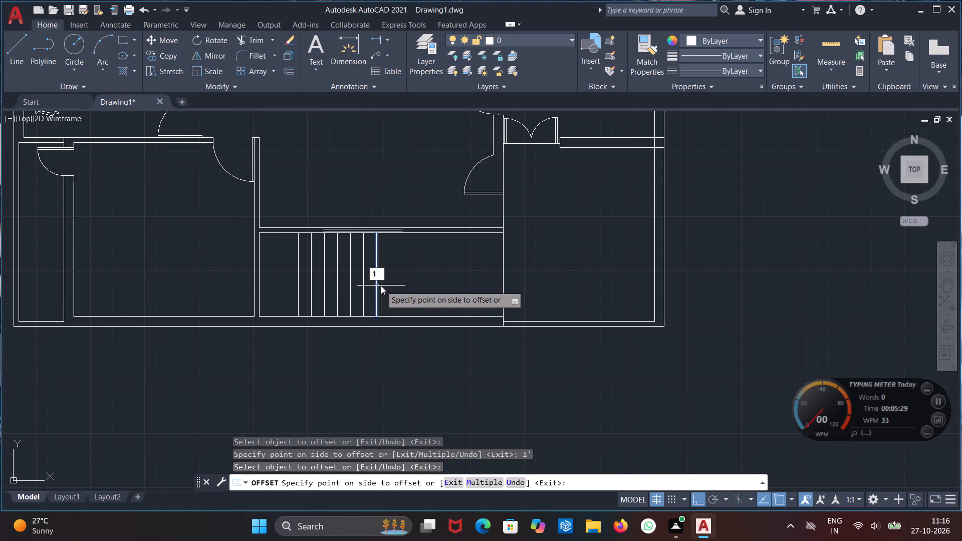
key(Return)
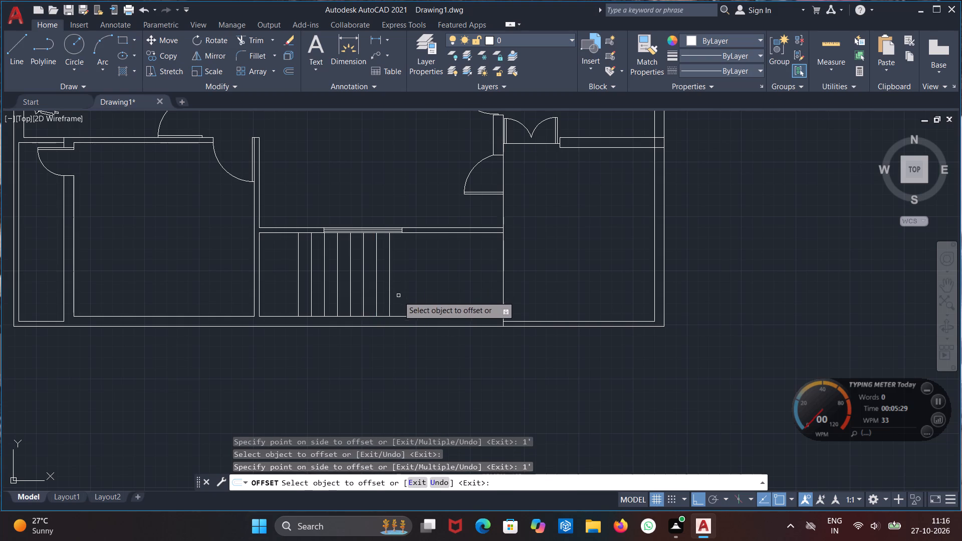
key(Escape)
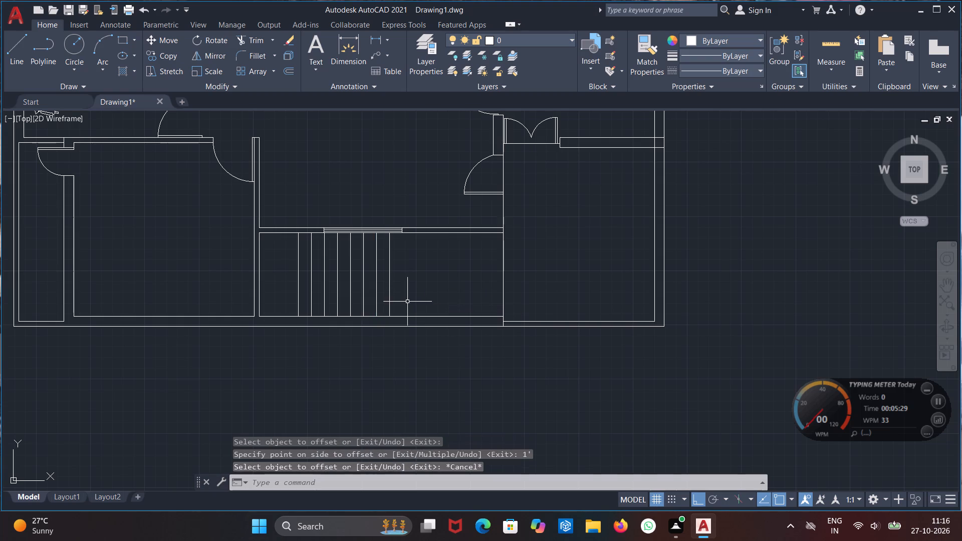
Draw a horizontal dividing line about 8'-4" long across all the stair tread lines, just above mid-height of the room.
scroll(408, 301, up, 2)
middle_drag(416, 304, 519, 318)
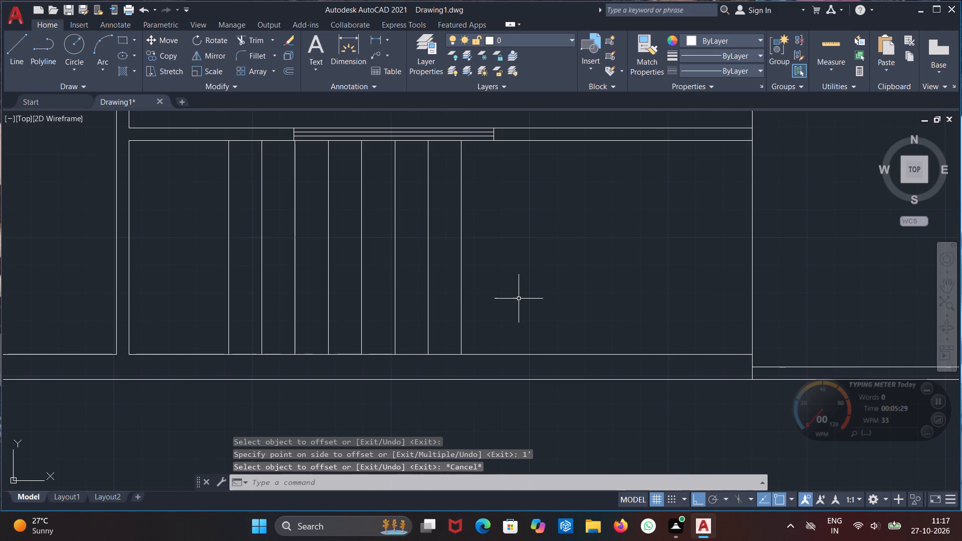
key(l)
key(Return)
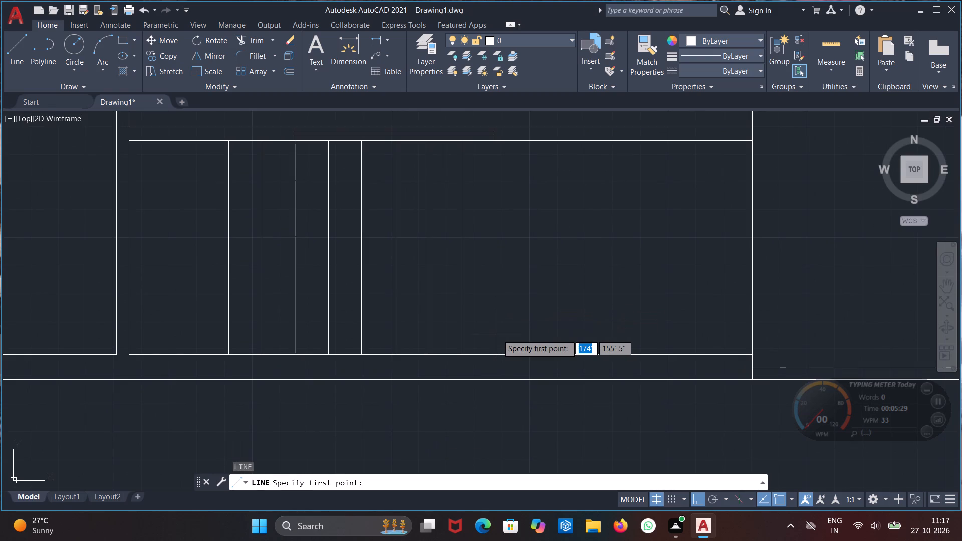
click(476, 242)
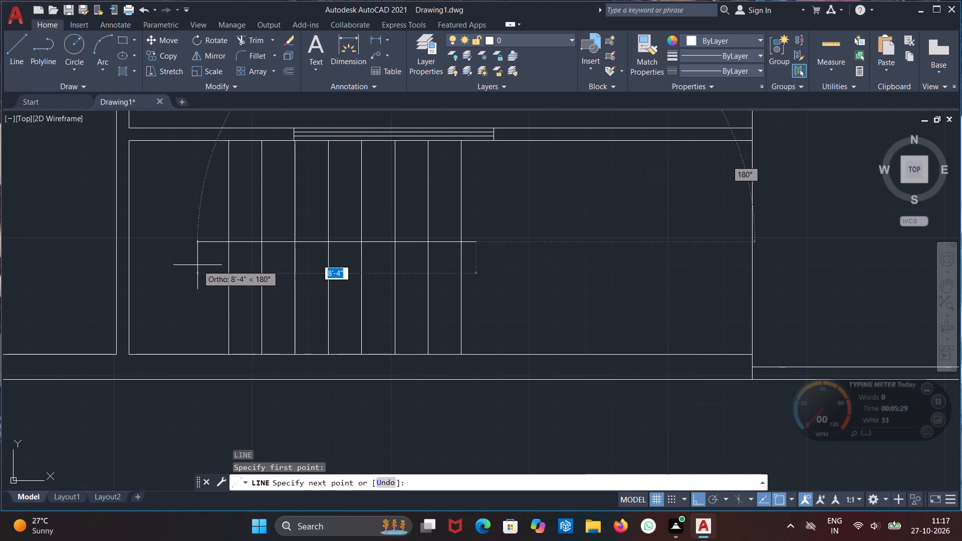
click(197, 265)
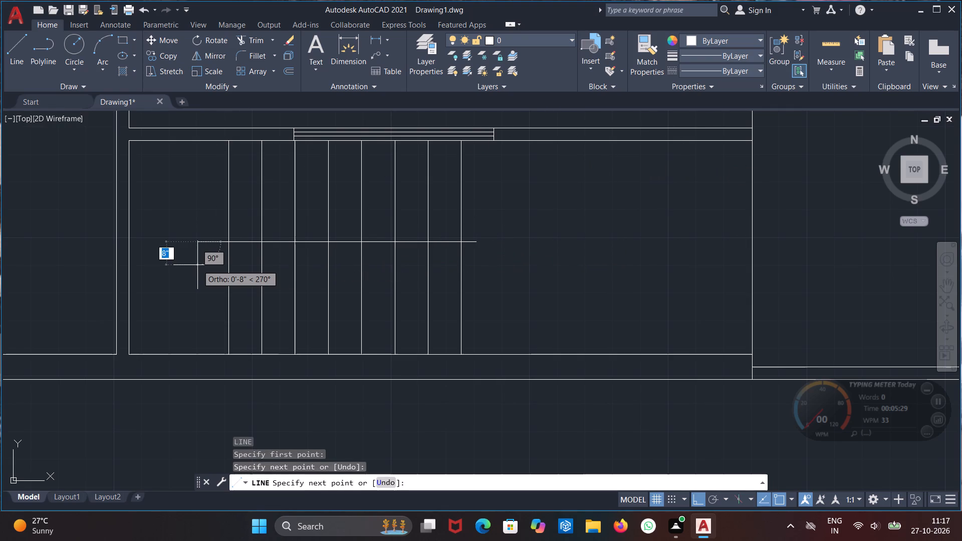
key(Escape)
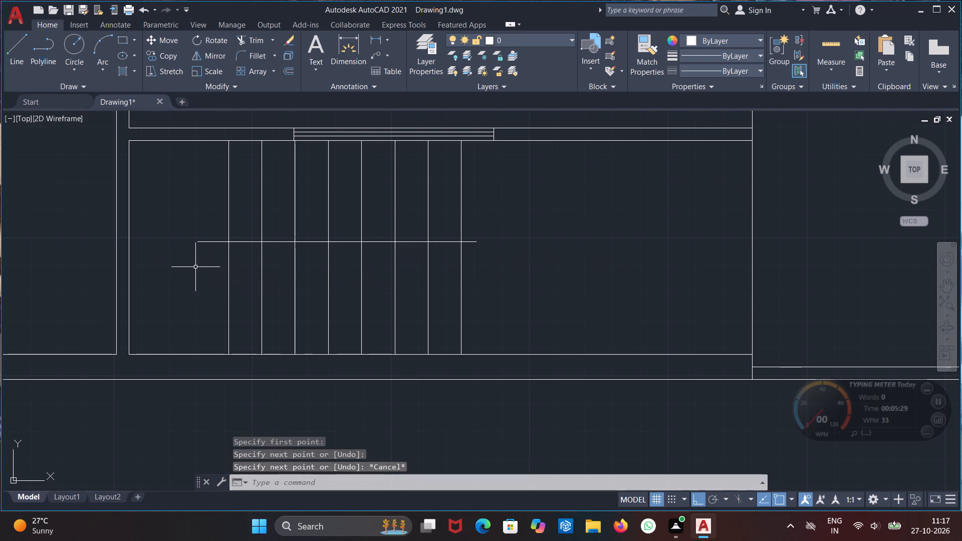
Trim both overhanging ends of the stair's dividing line and the six inner tread lines' portions north of it.
text(TR')
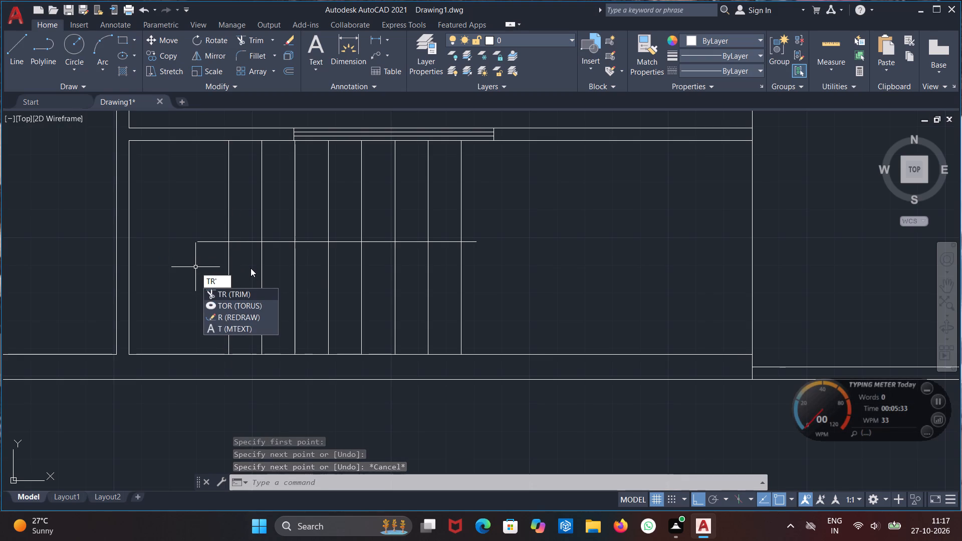
key(BackSpace)
key(Return)
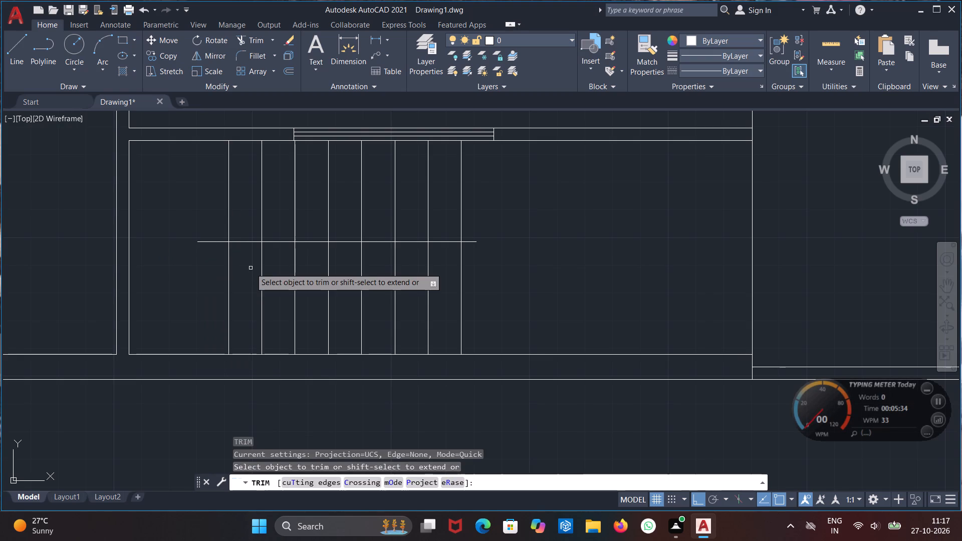
click(215, 258)
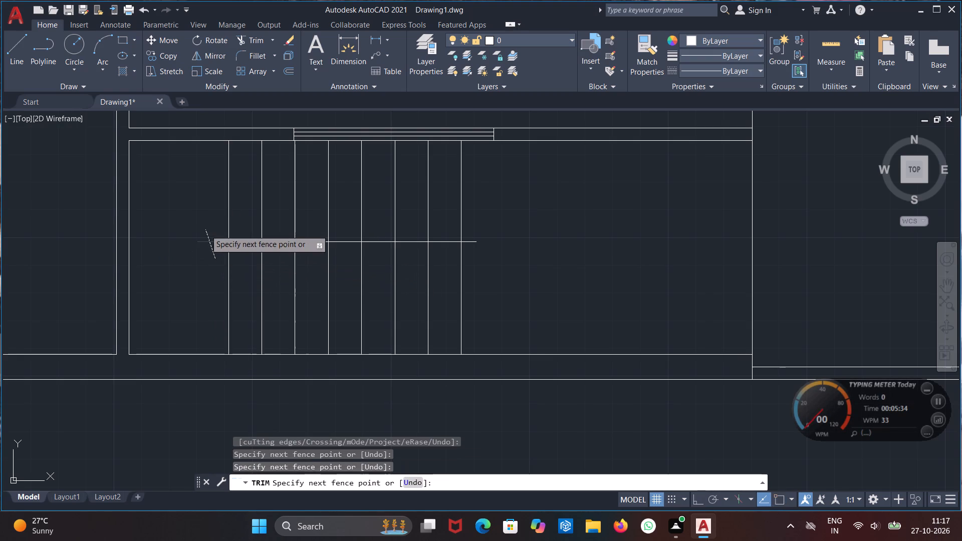
click(205, 230)
click(251, 196)
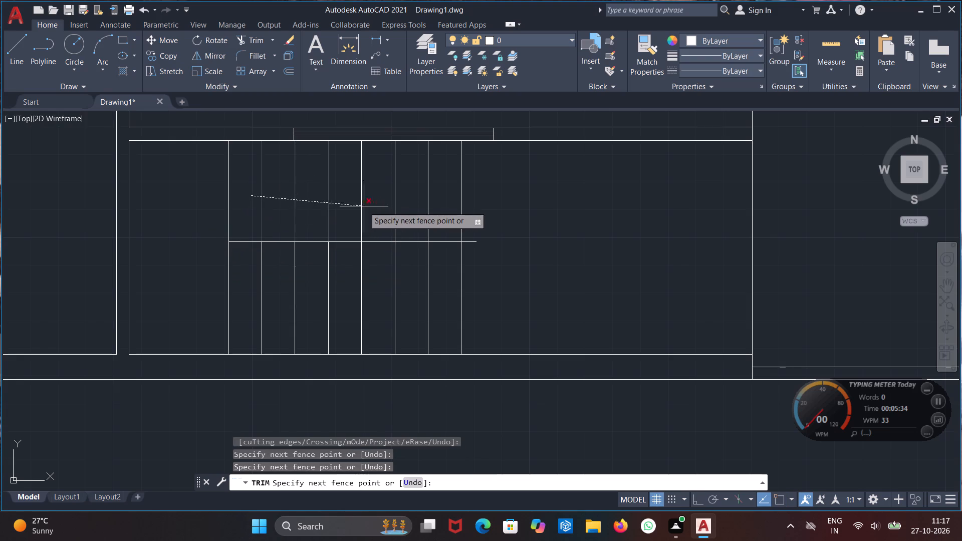
click(439, 208)
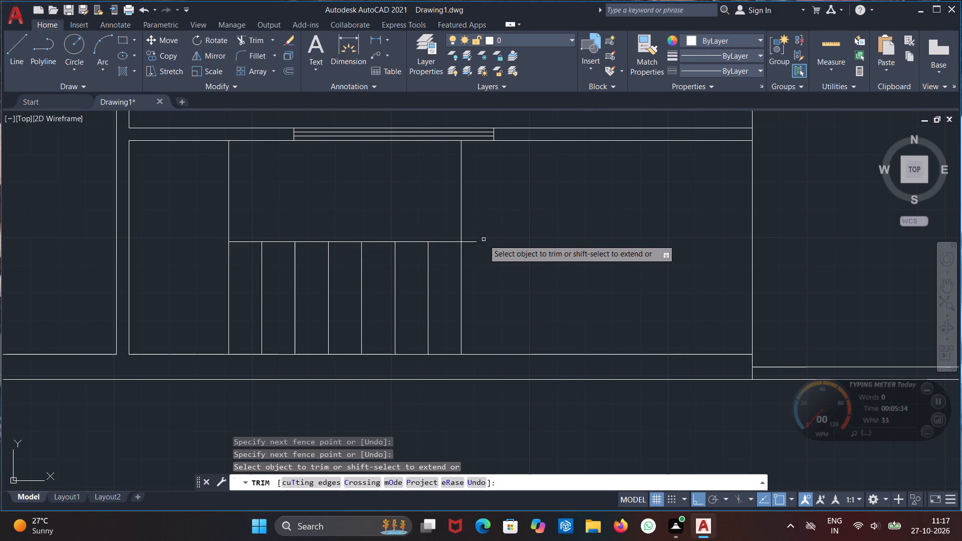
click(464, 242)
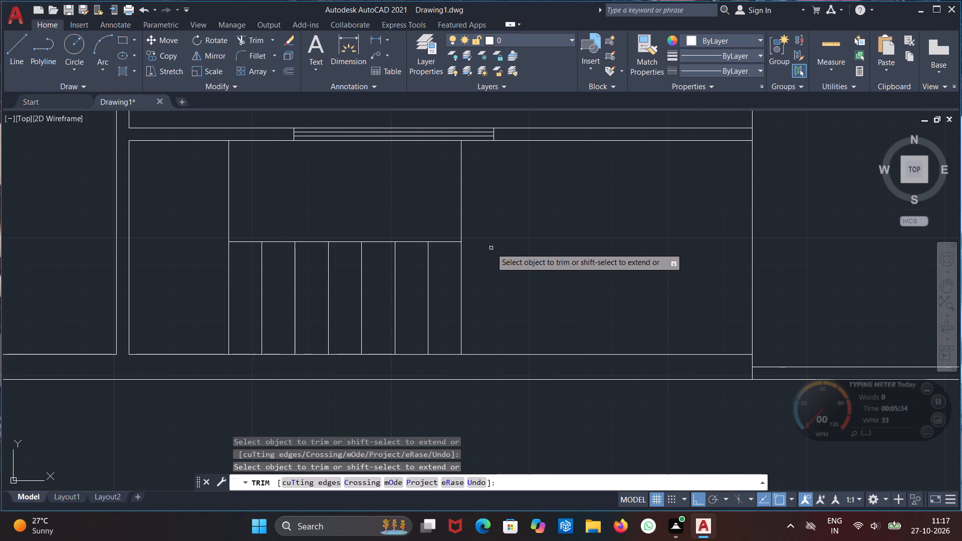
key(Escape)
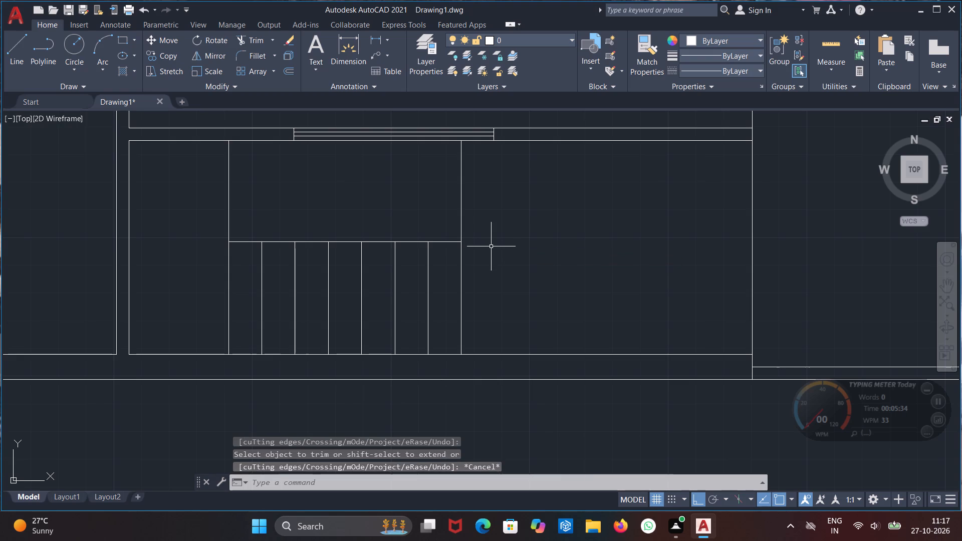
Load the ACAD_ISO02W100 dashed linetype from acadiso.lin into the drawing.
click(745, 71)
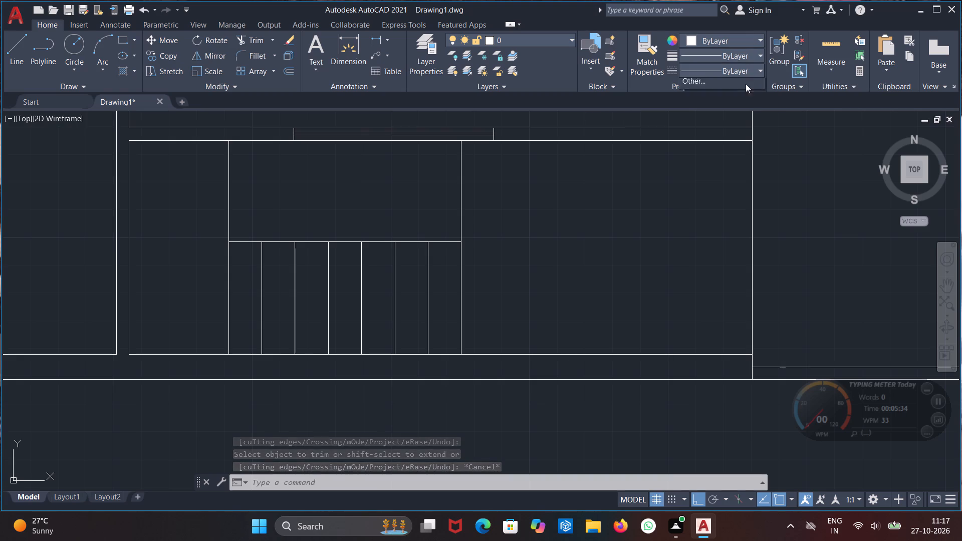
click(729, 129)
click(570, 155)
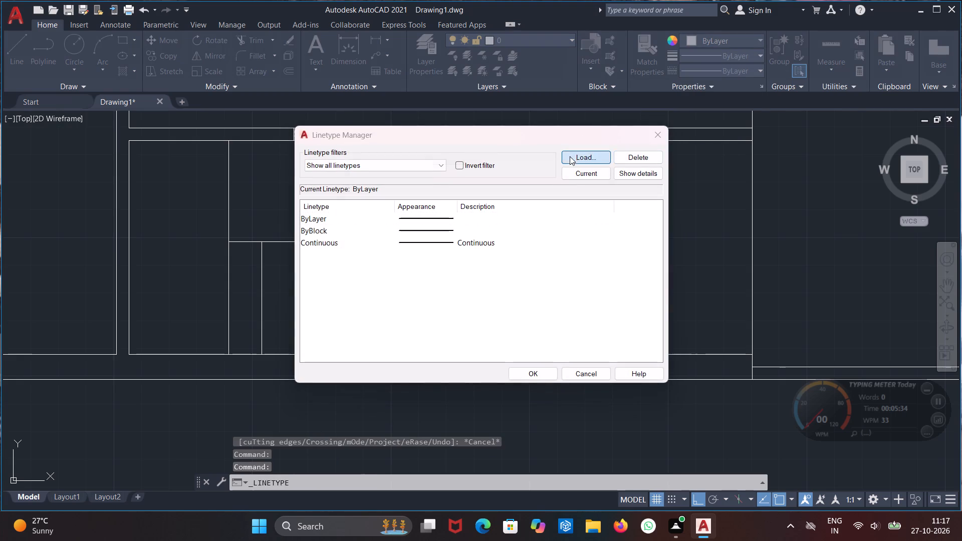
click(510, 238)
click(408, 342)
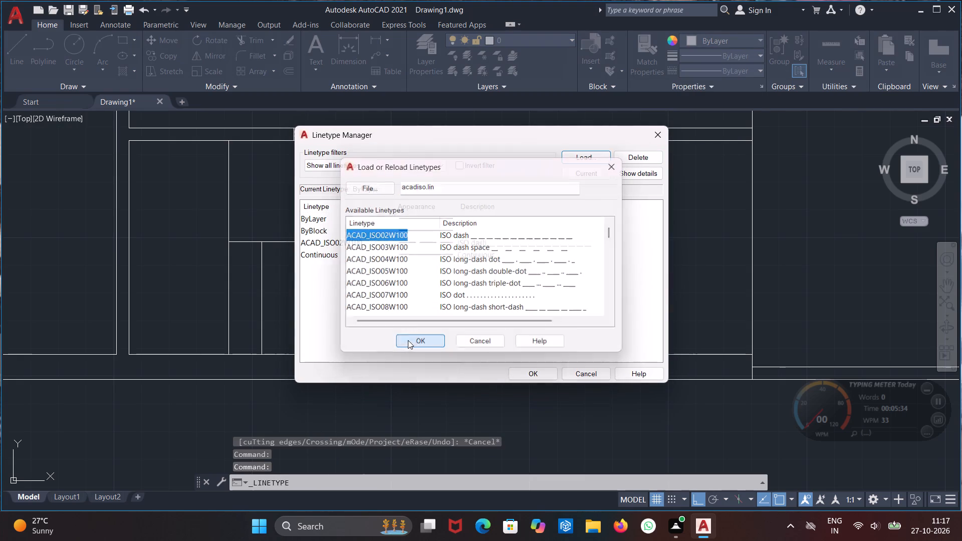
click(460, 243)
click(542, 376)
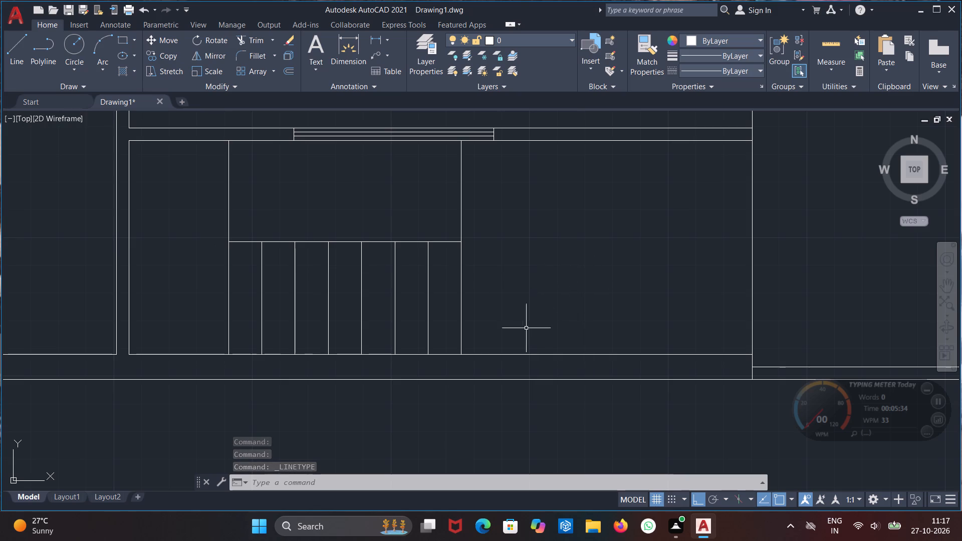
Assign the ACAD_ISO02W100 linetype to the three easternmost tread lines of the staircase.
click(428, 316)
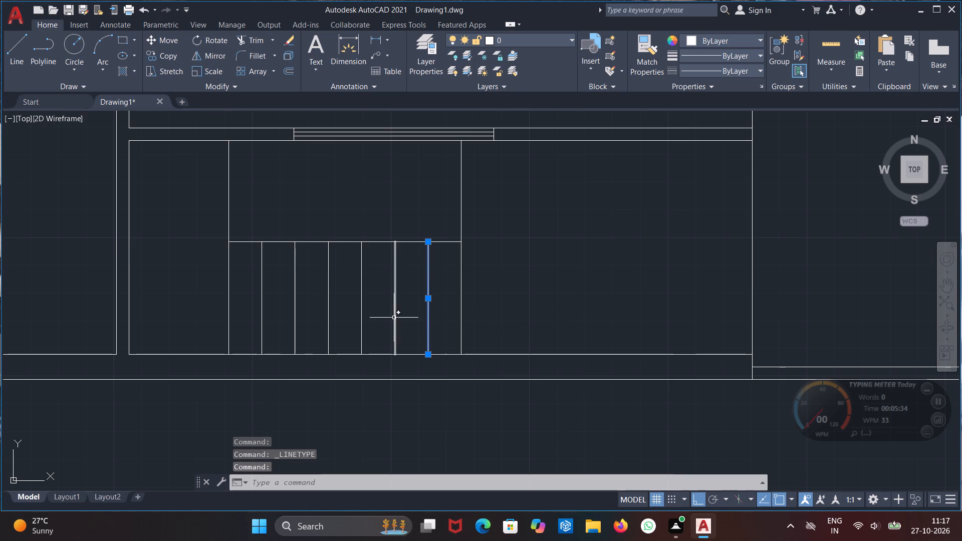
click(394, 318)
click(461, 313)
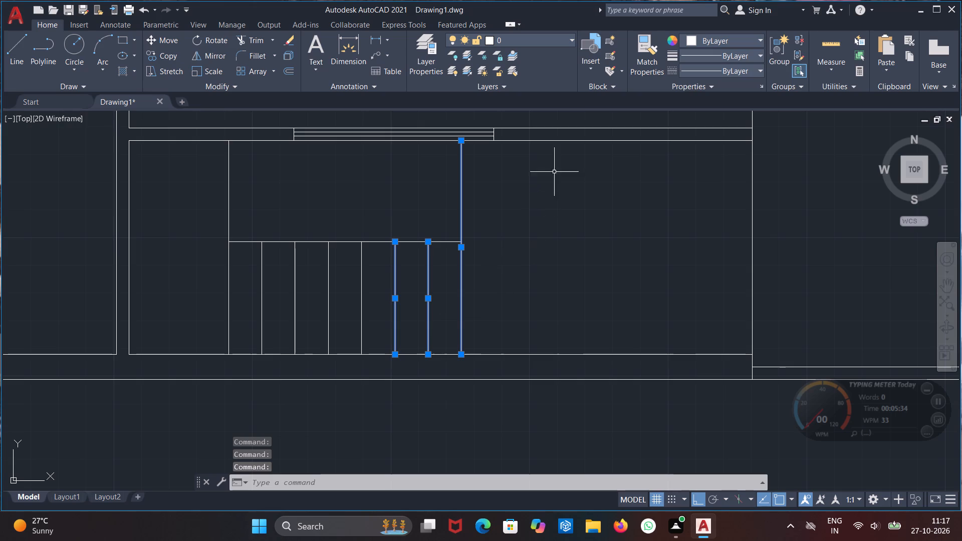
click(714, 68)
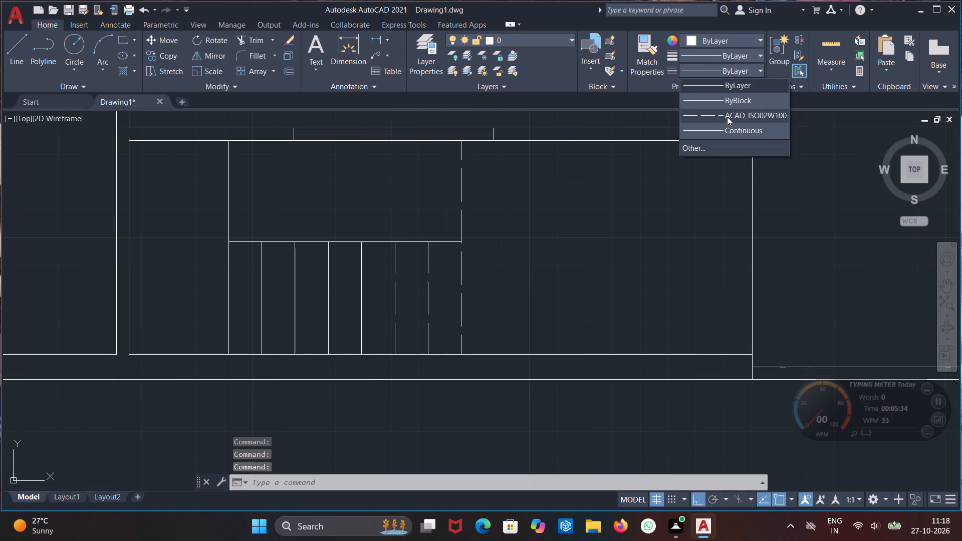
click(727, 117)
key(Escape)
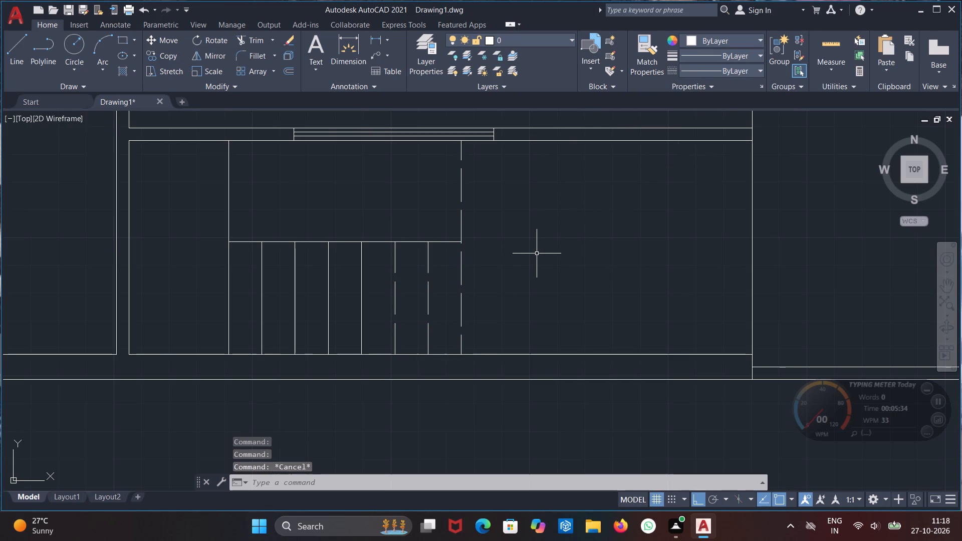
Draw two closely spaced vertical lines about 6'-9" long across the room, starting about 4' east of the stair's last line.
key(l)
key(Return)
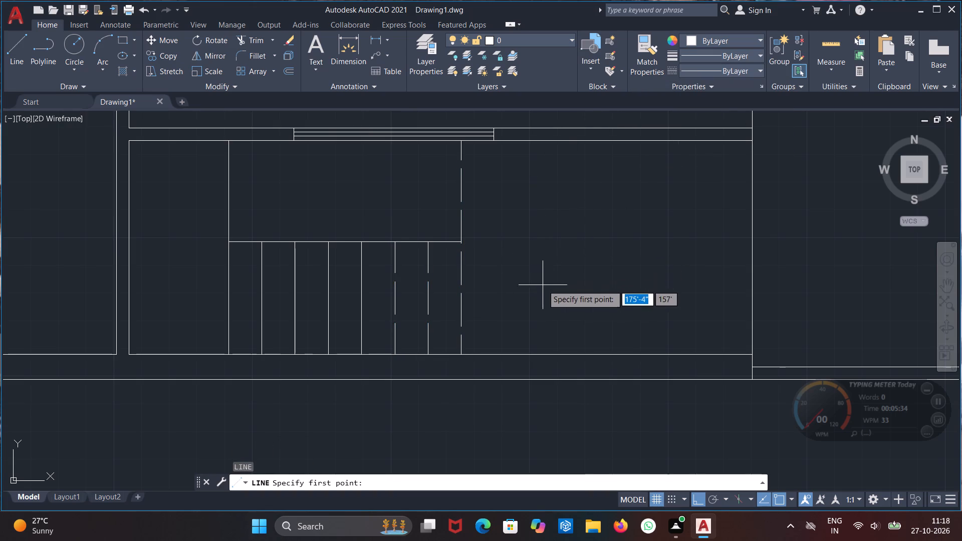
click(593, 361)
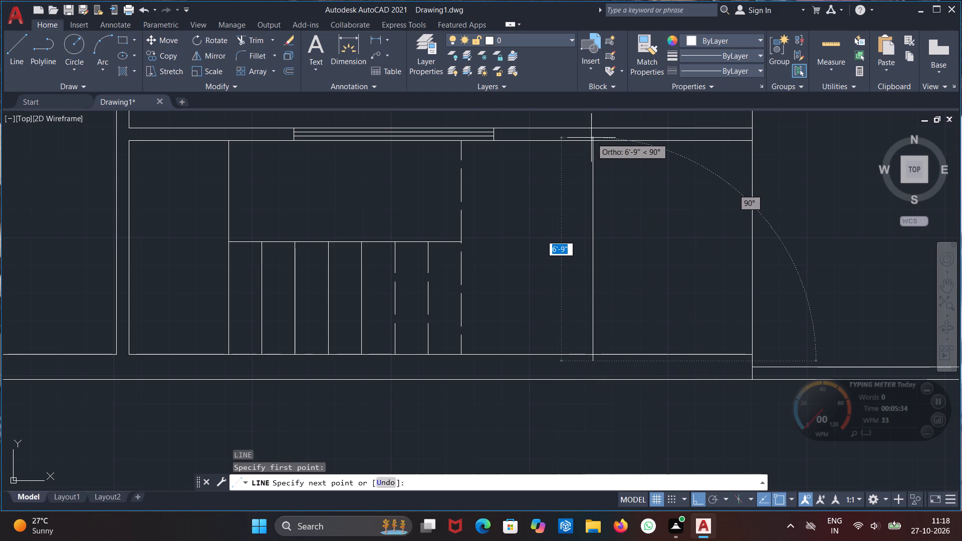
click(592, 136)
key(Escape)
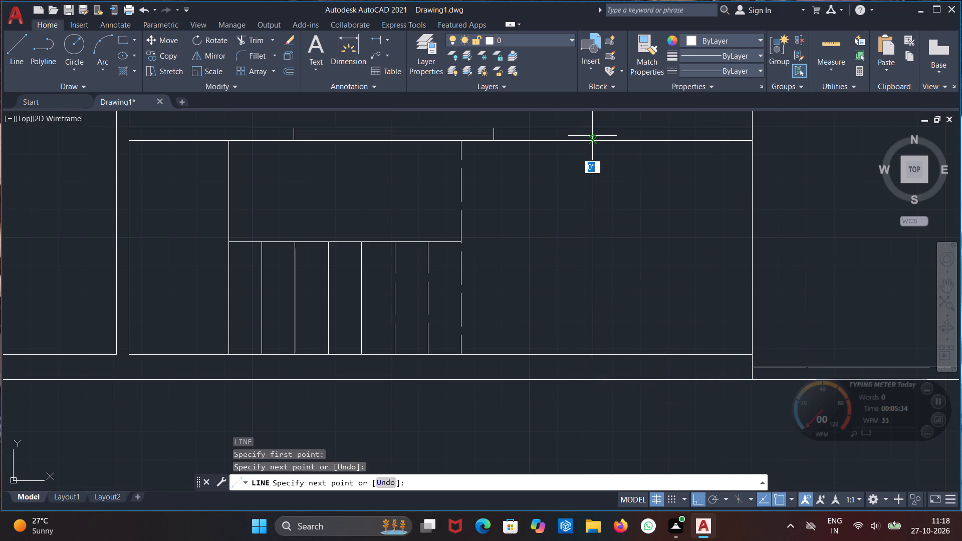
key(l)
key(Return)
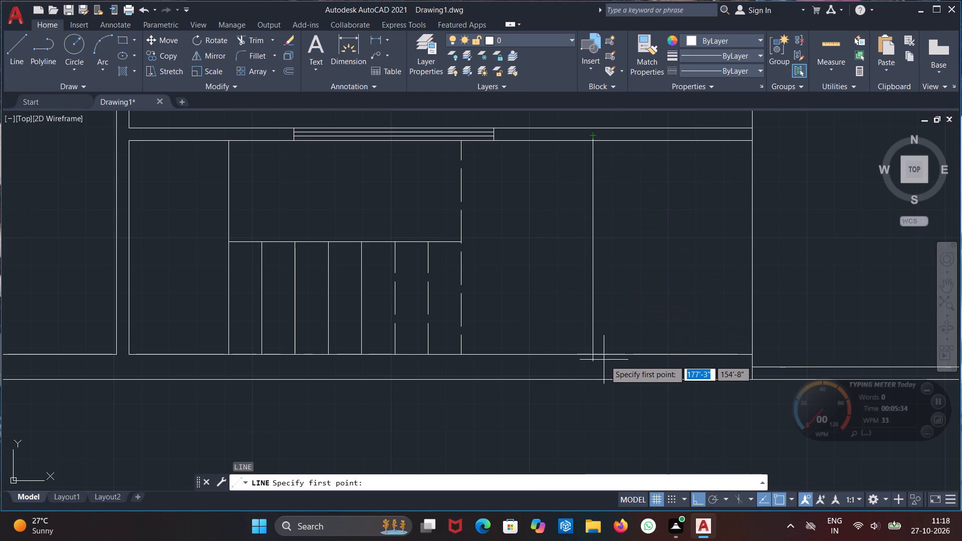
click(613, 360)
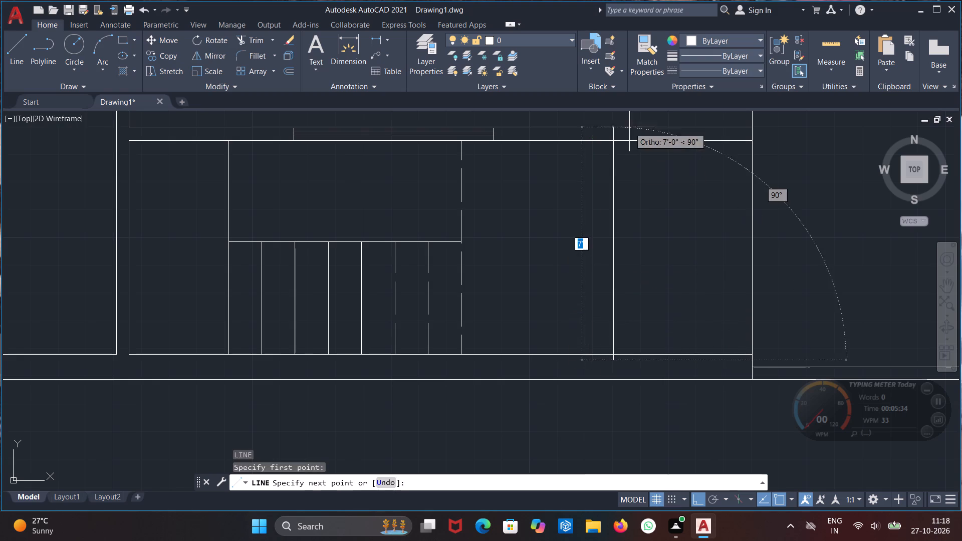
click(624, 135)
key(Escape)
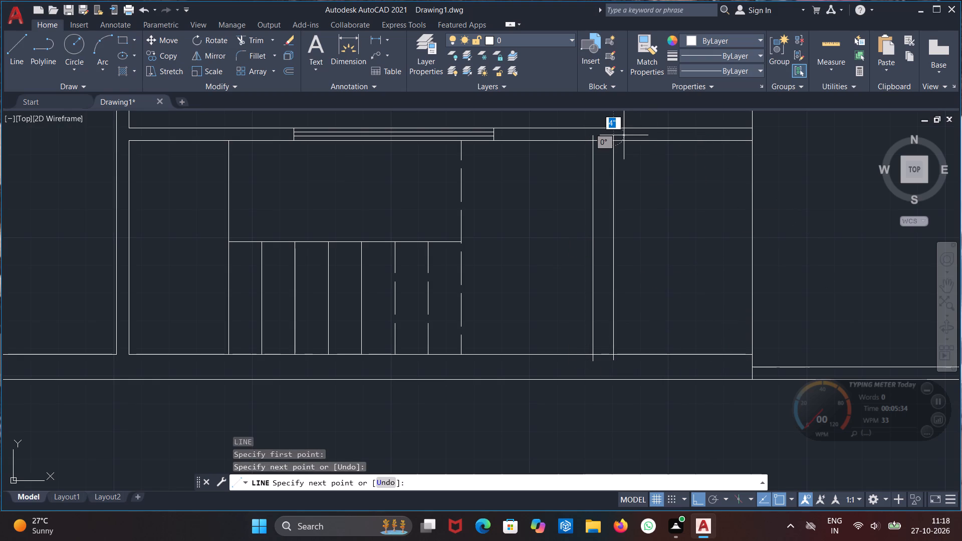
Trim the two new vertical lines' overhanging ends at the room's north and south wall faces.
text(TR)
key(Return)
scroll(612, 130, up, 2)
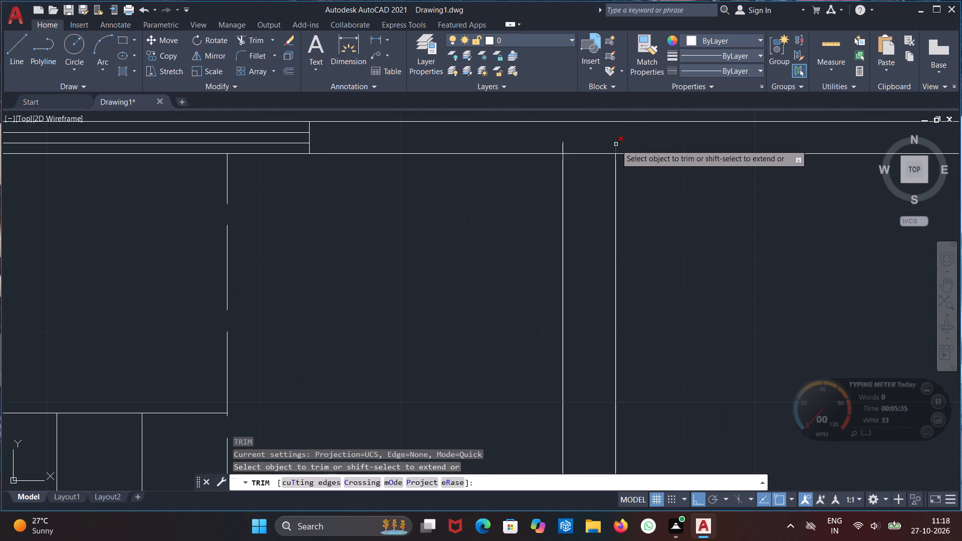
click(616, 144)
click(564, 146)
scroll(599, 139, down, 3)
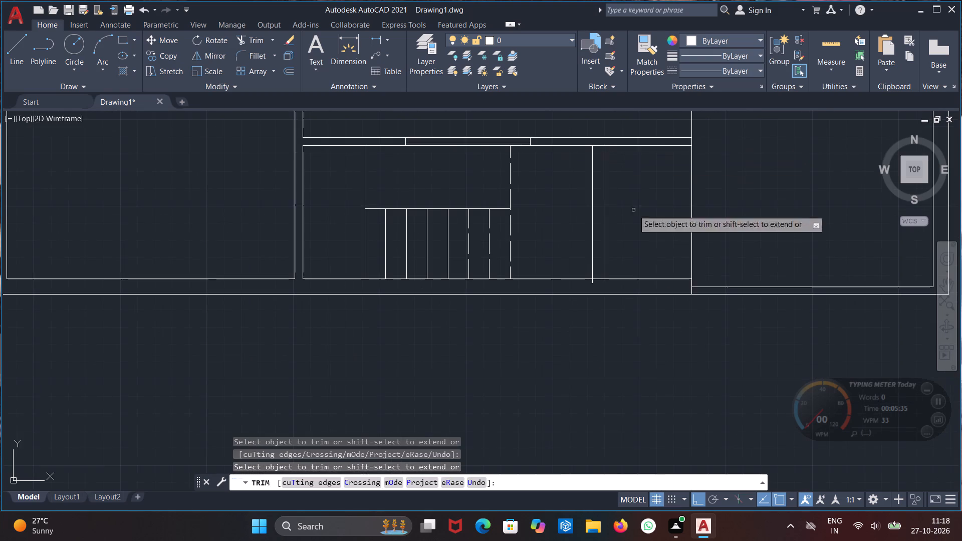
scroll(593, 286, up, 3)
click(593, 271)
click(646, 267)
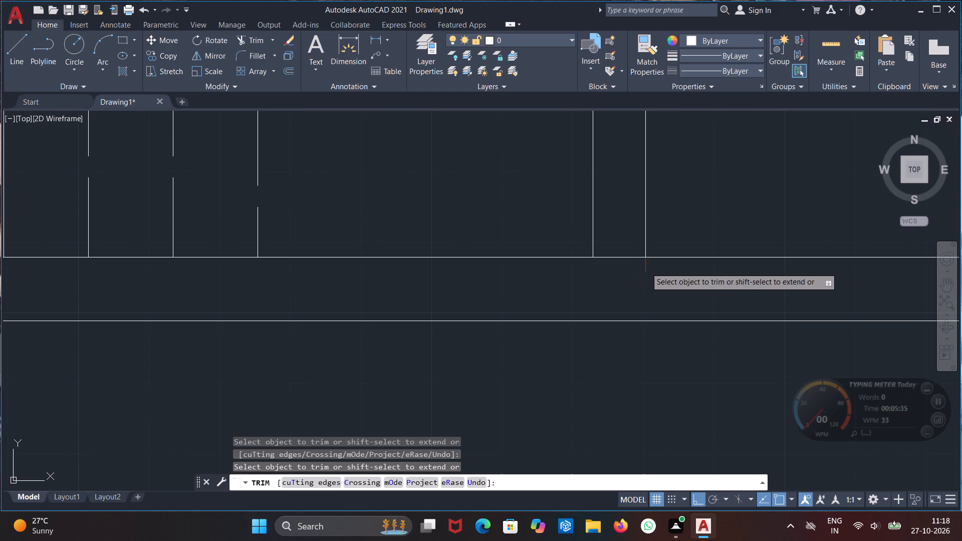
scroll(698, 215, down, 4)
middle_drag(706, 167, 520, 239)
key(Escape)
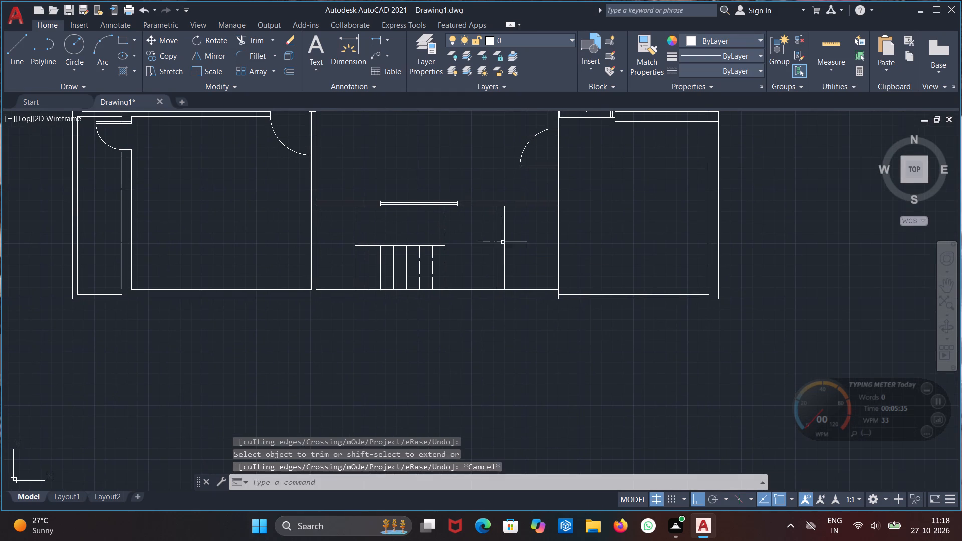
Assign the ACAD_ISO02W100 linetype to the two vertical lines east of the staircase.
click(496, 247)
click(505, 240)
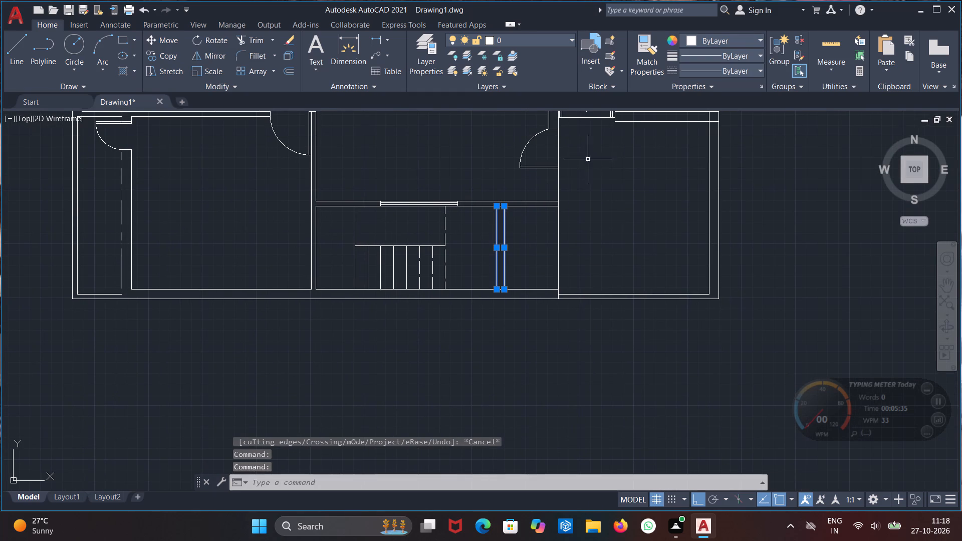
click(743, 71)
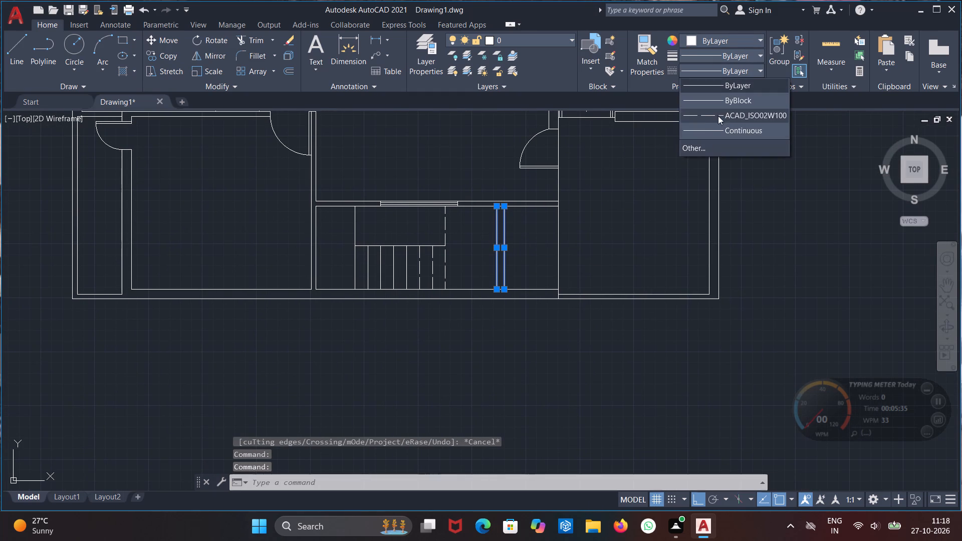
click(719, 115)
key(Escape)
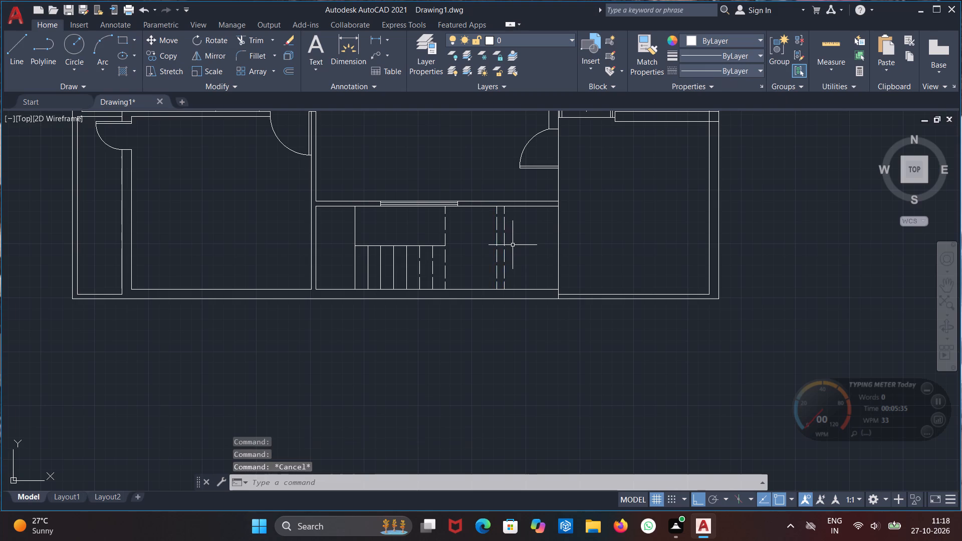
Draw two diagonals in current linetype ACAD_ISO02W100 from the stair divider's east end to the south and north ends of the nearer dashed vertical.
scroll(476, 271, up, 1)
middle_drag(476, 270, 472, 294)
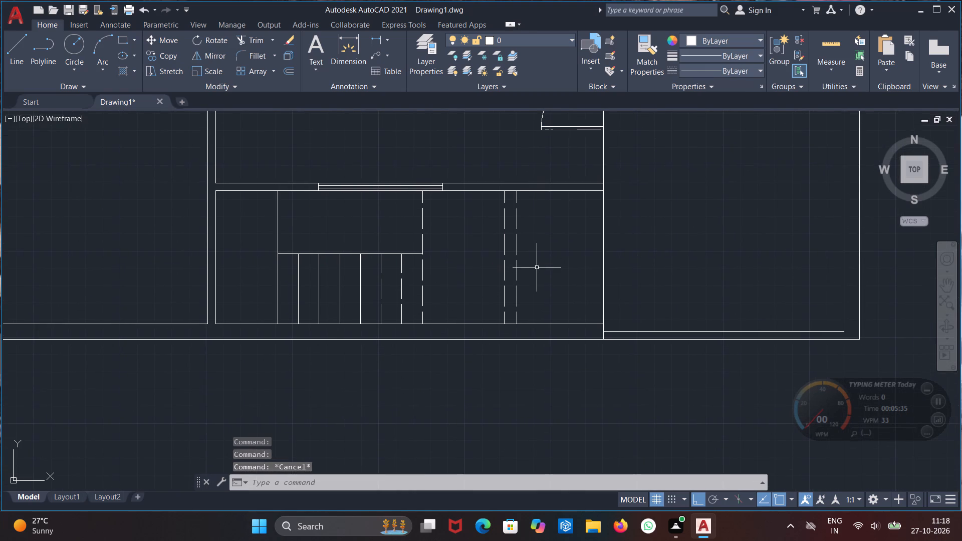
key(l)
key(Return)
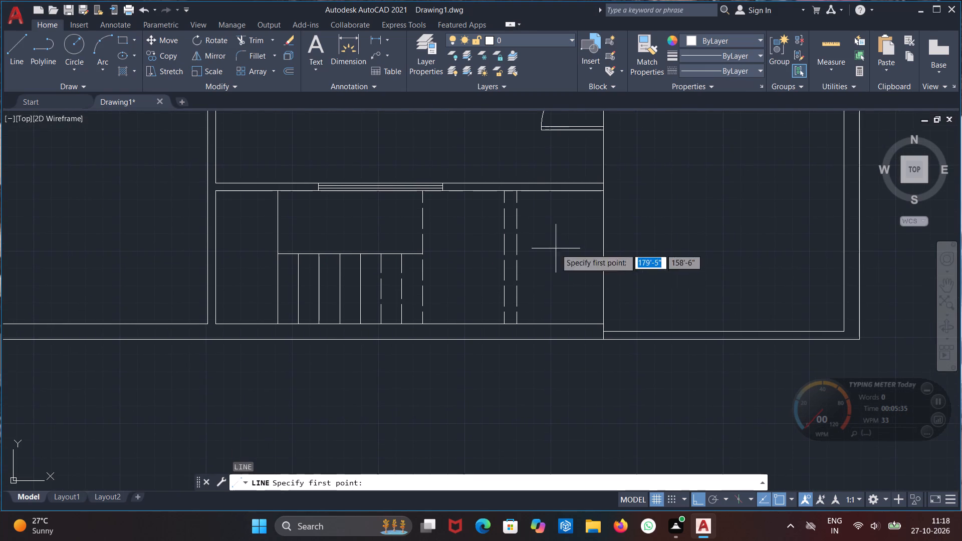
click(736, 66)
click(725, 116)
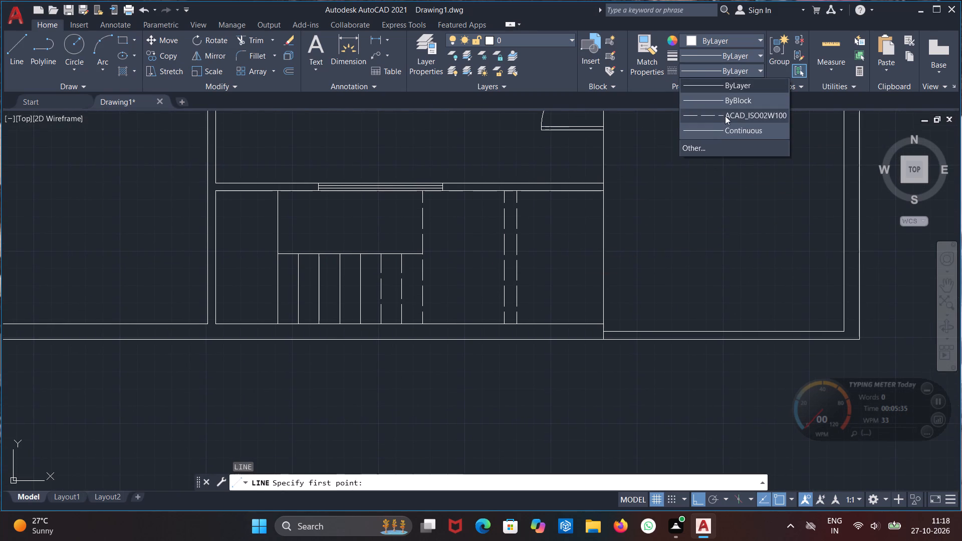
click(421, 255)
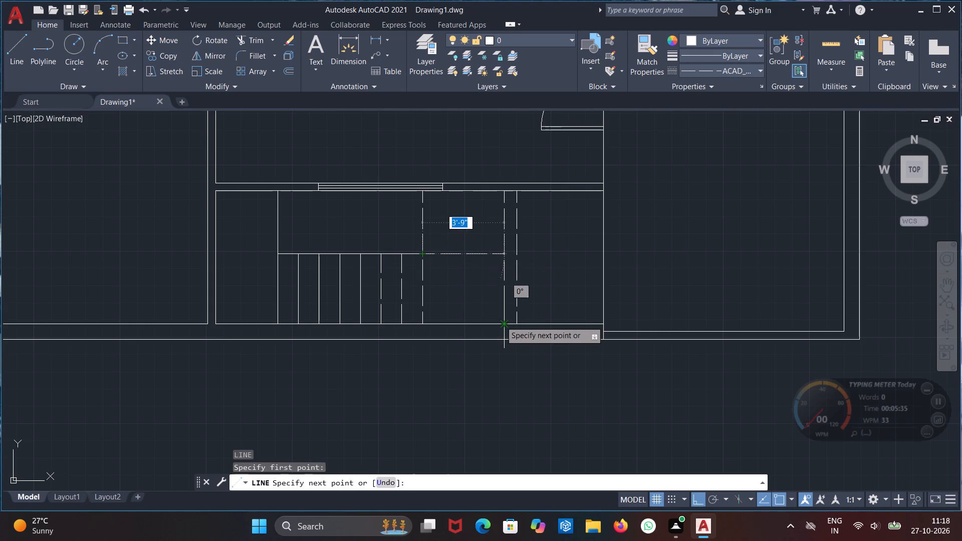
click(501, 322)
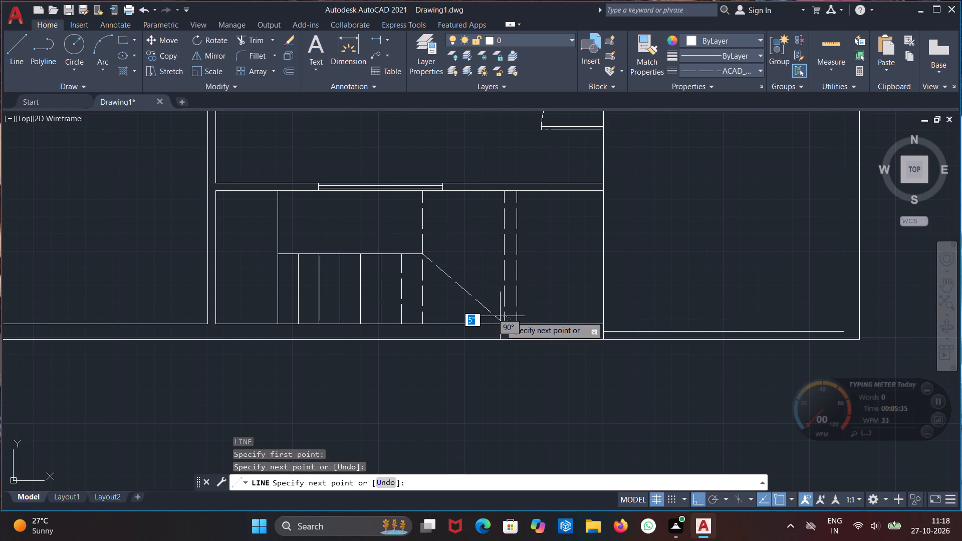
key(Escape)
key(l)
key(Return)
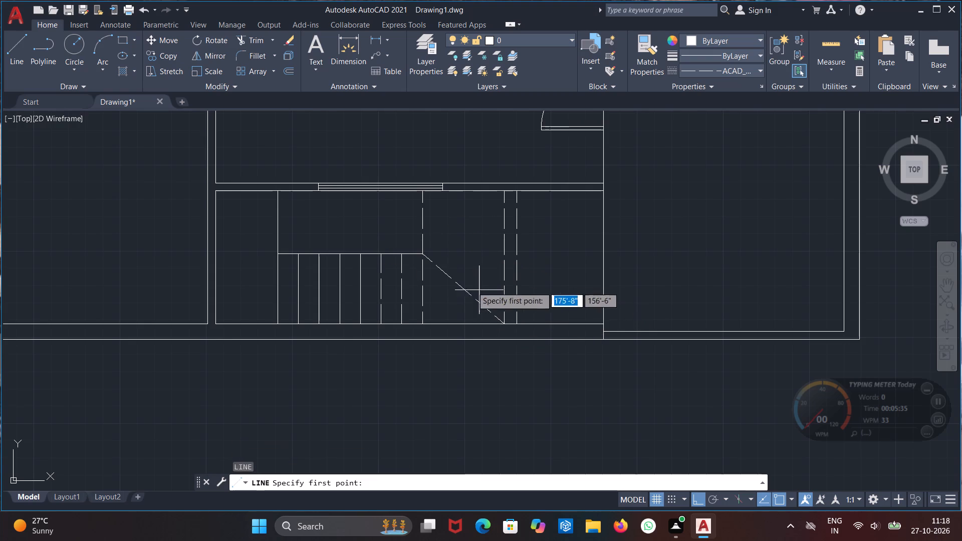
click(425, 254)
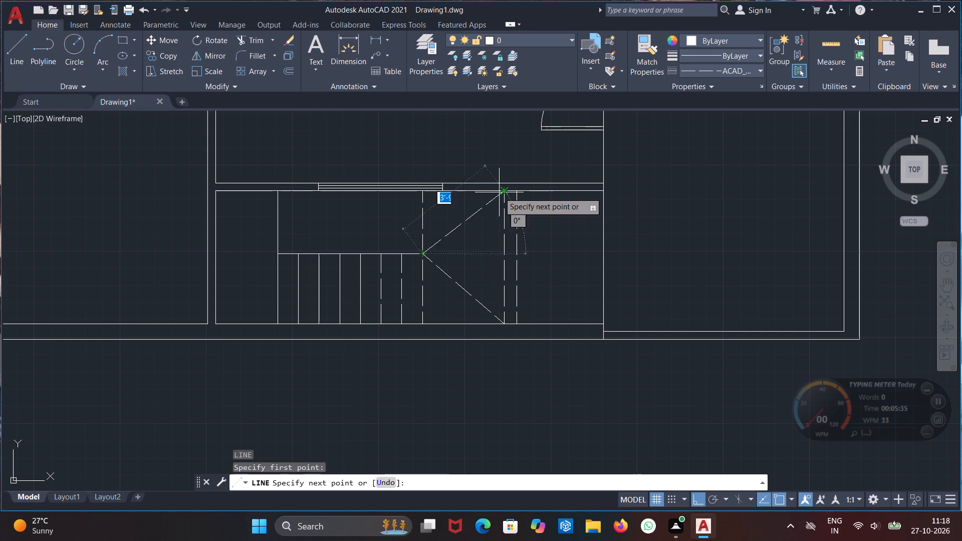
click(500, 192)
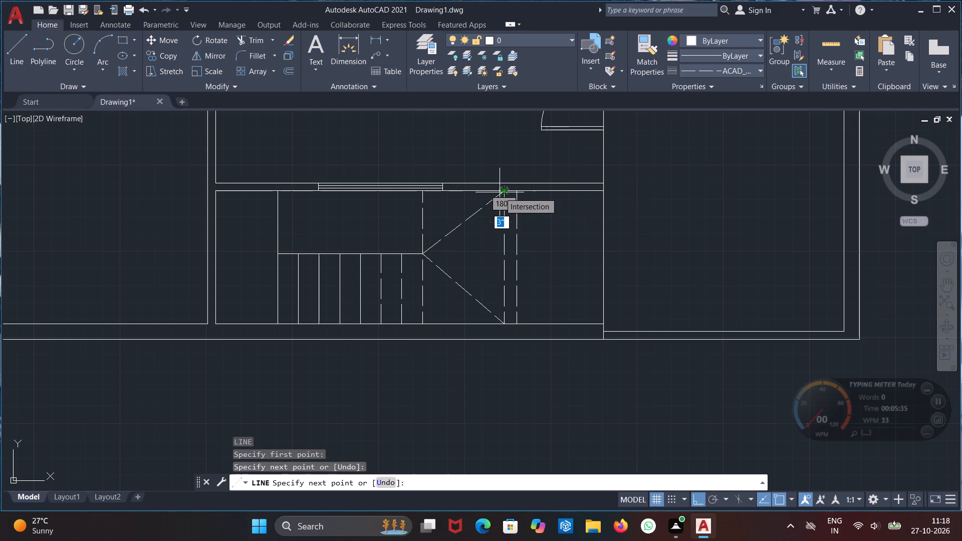
key(Escape)
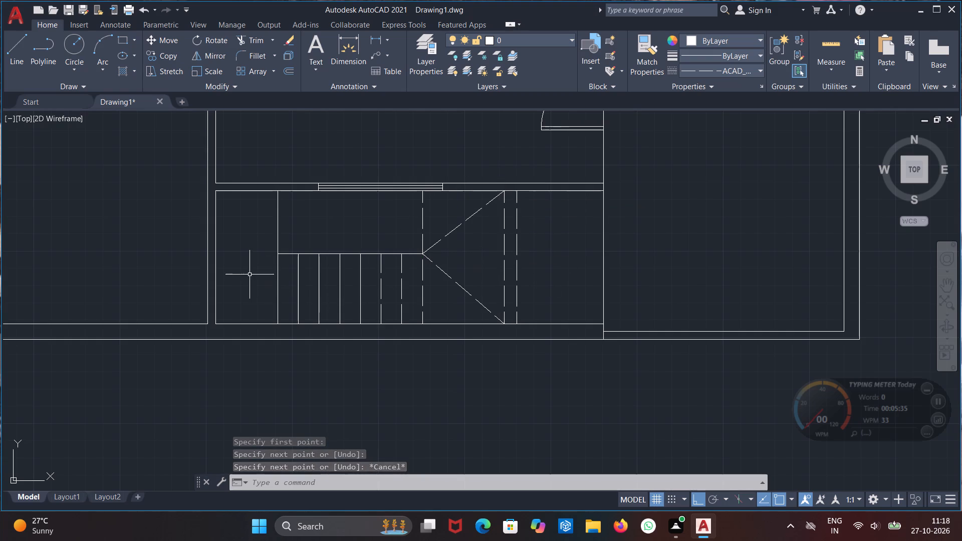
With the current linetype set to ByLayer, draw two diagonals from the stair divider's west end to the room's southwest and northwest corners.
middle_drag(249, 275, 287, 270)
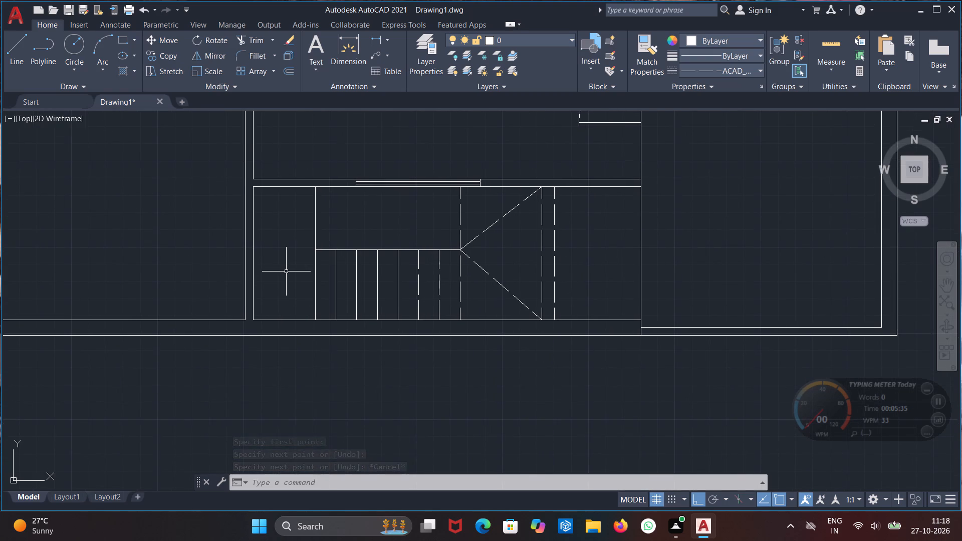
click(742, 70)
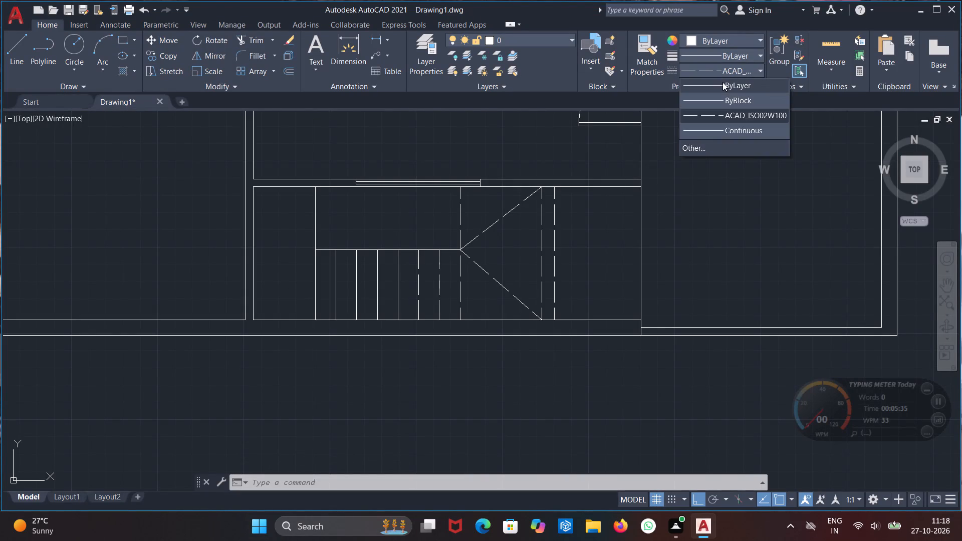
click(723, 82)
key(l)
key(Return)
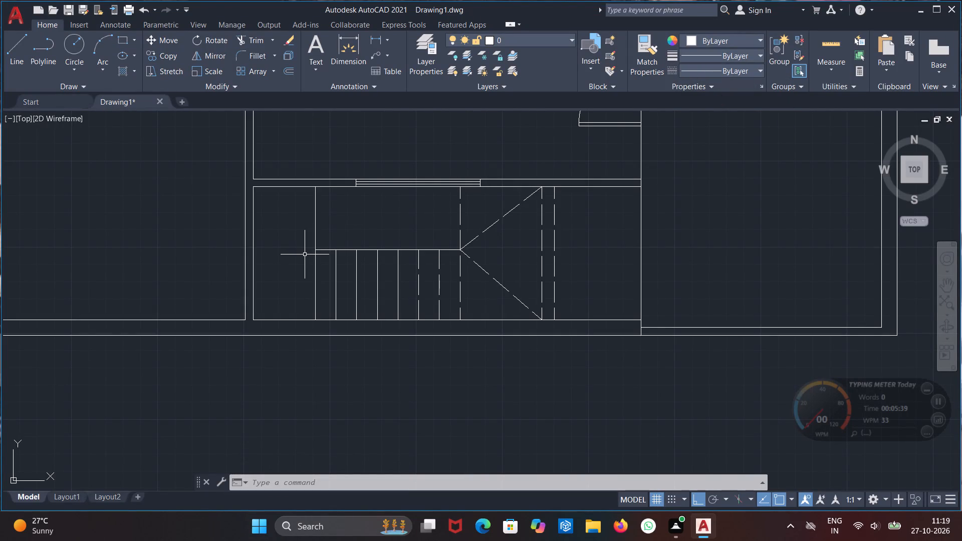
key(Escape)
key(l)
key(Return)
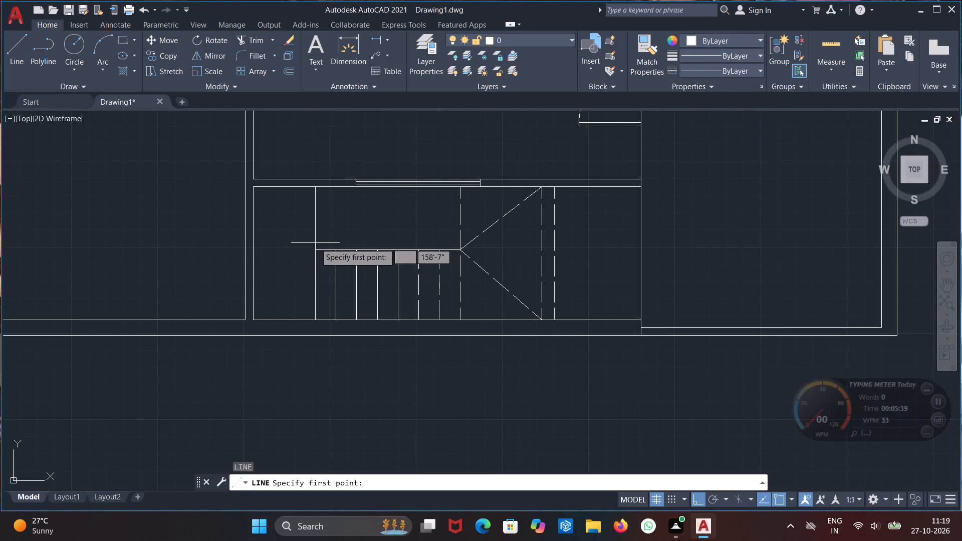
click(315, 250)
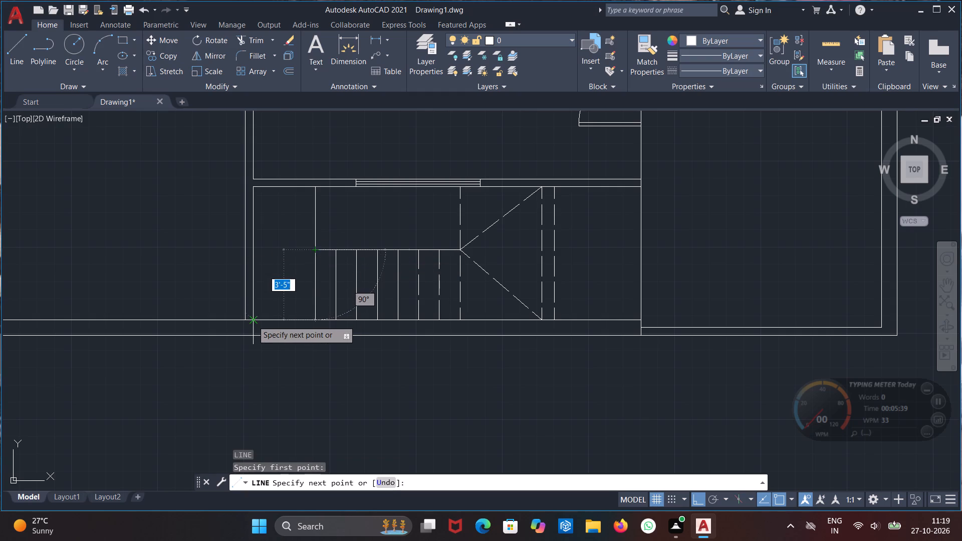
click(252, 321)
key(Escape)
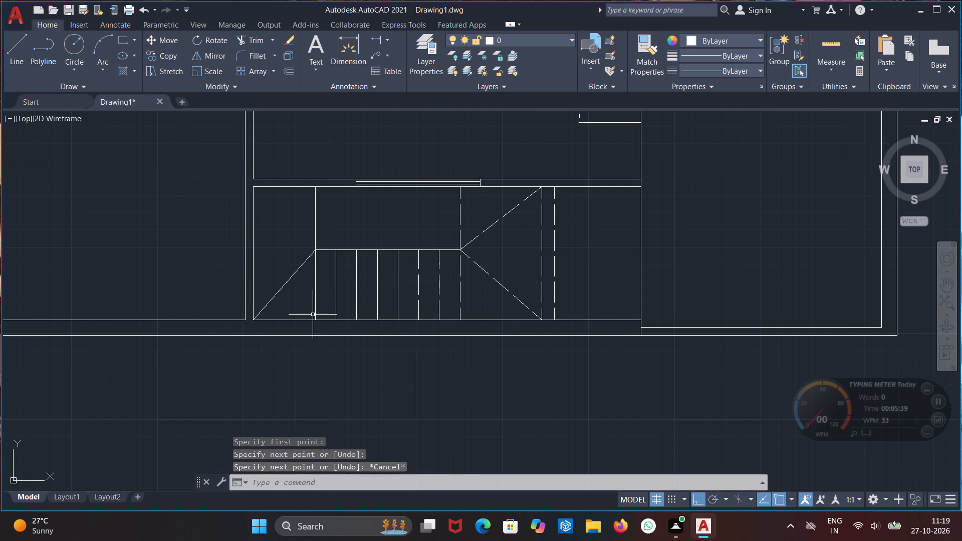
key(l)
key(Return)
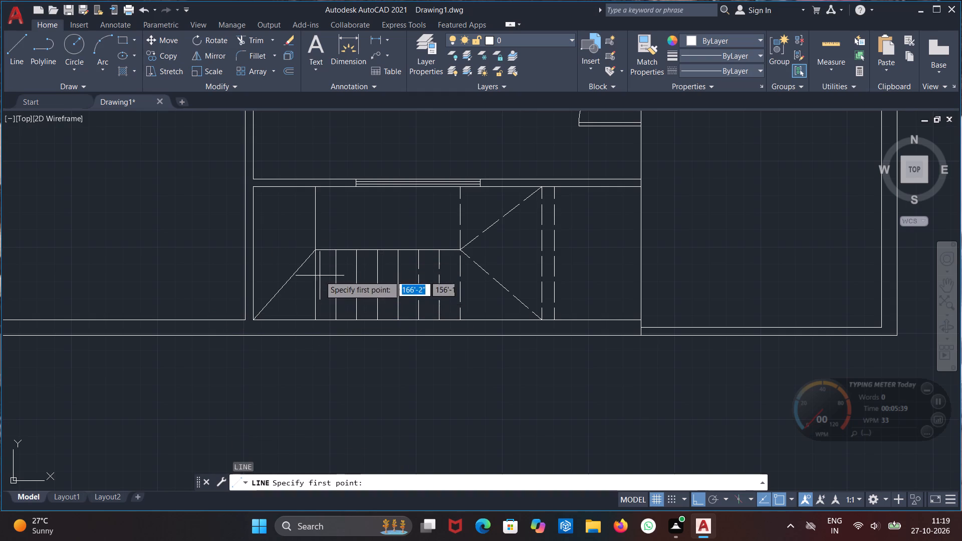
click(316, 250)
click(251, 187)
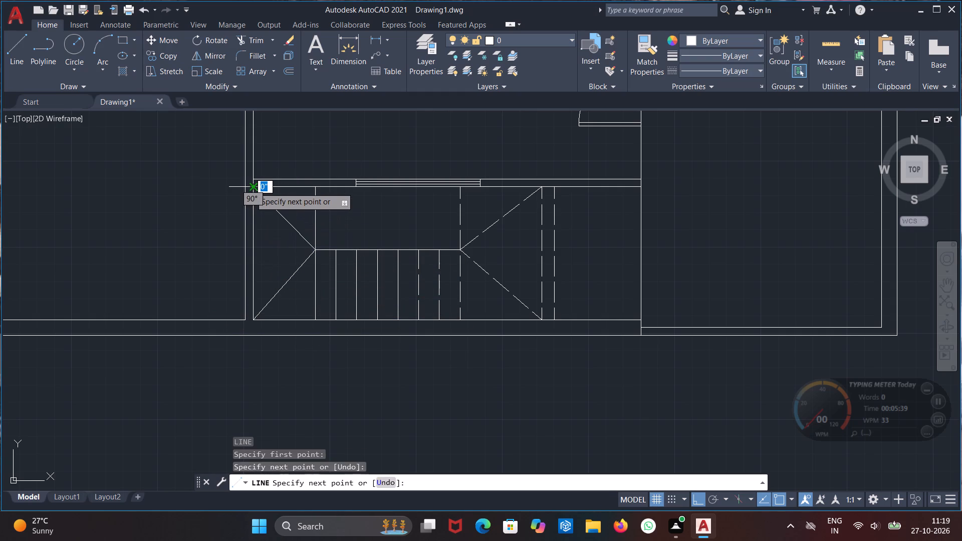
key(Escape)
Draw two closely spaced vertical lines across the stair room, between the dashed vertical pair and the east wall.
scroll(389, 253, down, 1)
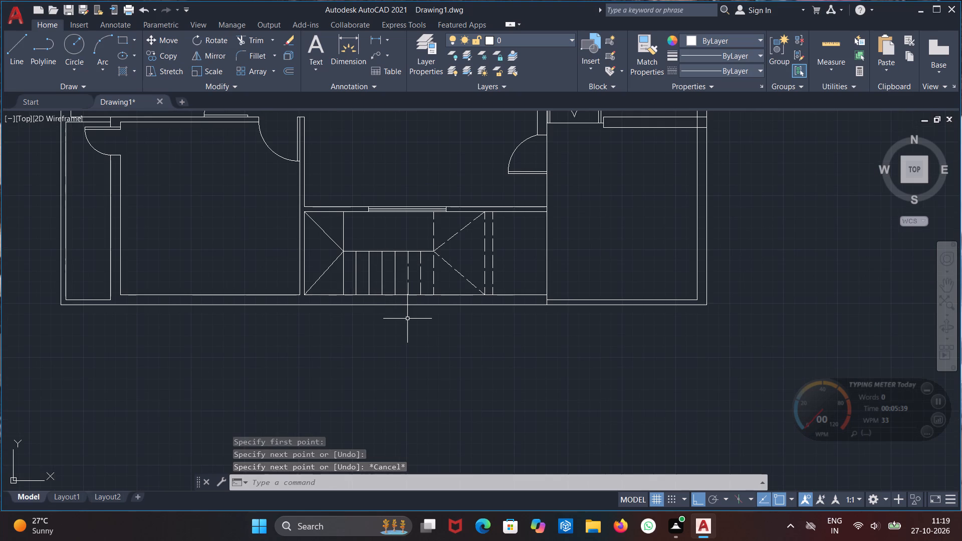
middle_drag(407, 319, 276, 311)
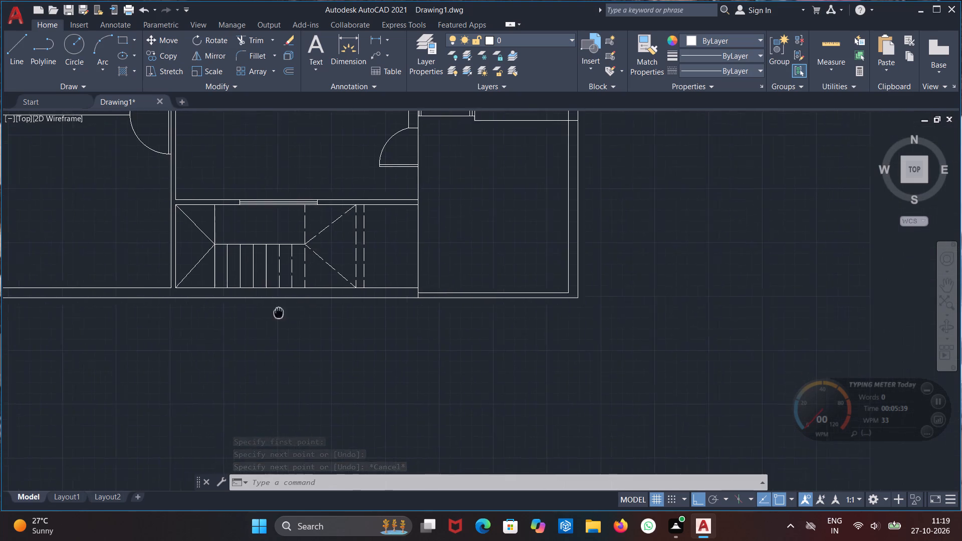
middle_drag(276, 311, 257, 330)
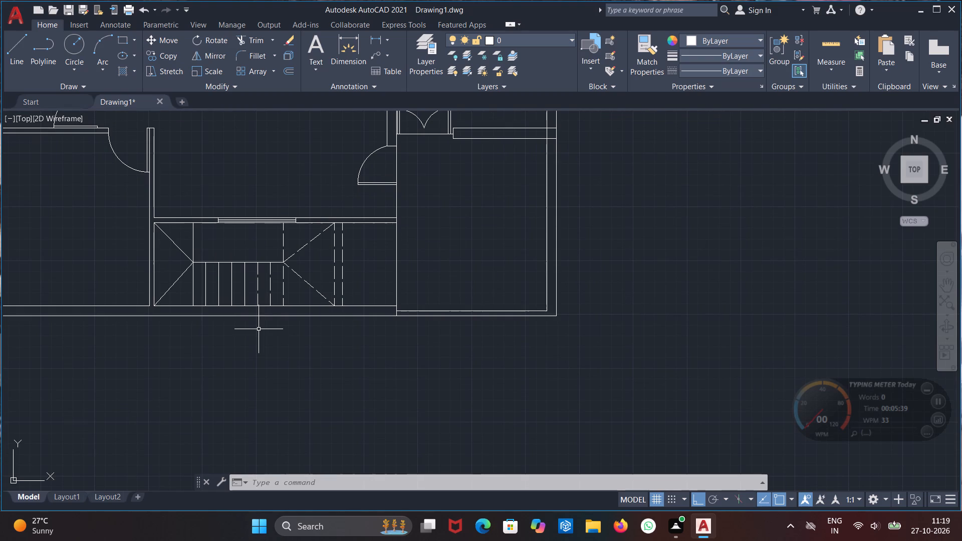
key(l)
key(Return)
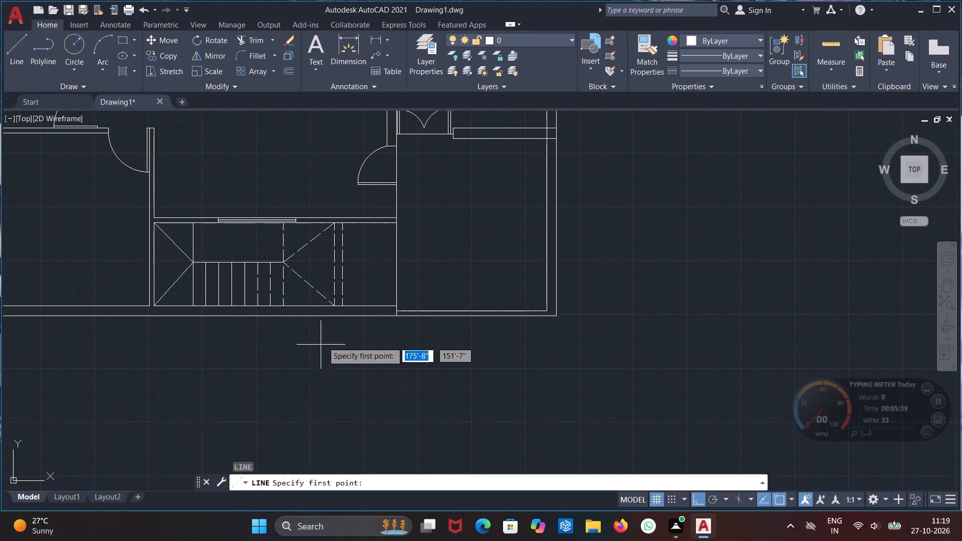
scroll(337, 322, up, 1)
middle_drag(342, 329, 333, 396)
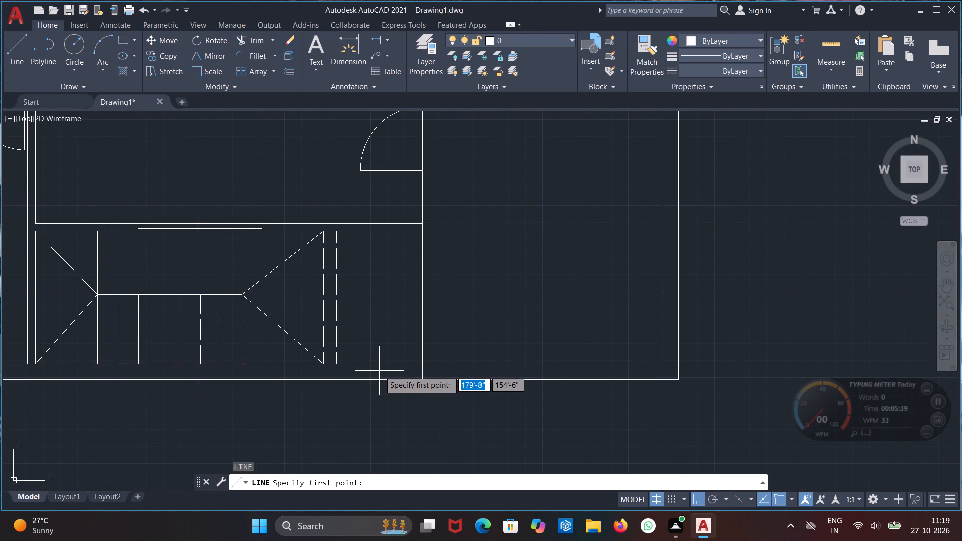
drag(380, 370, 382, 366)
click(382, 212)
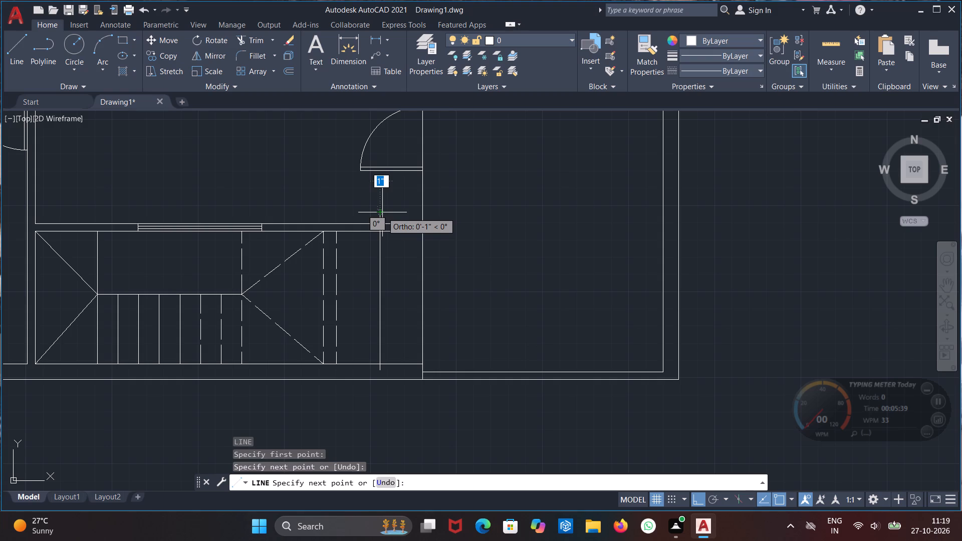
key(Escape)
key(l)
key(Return)
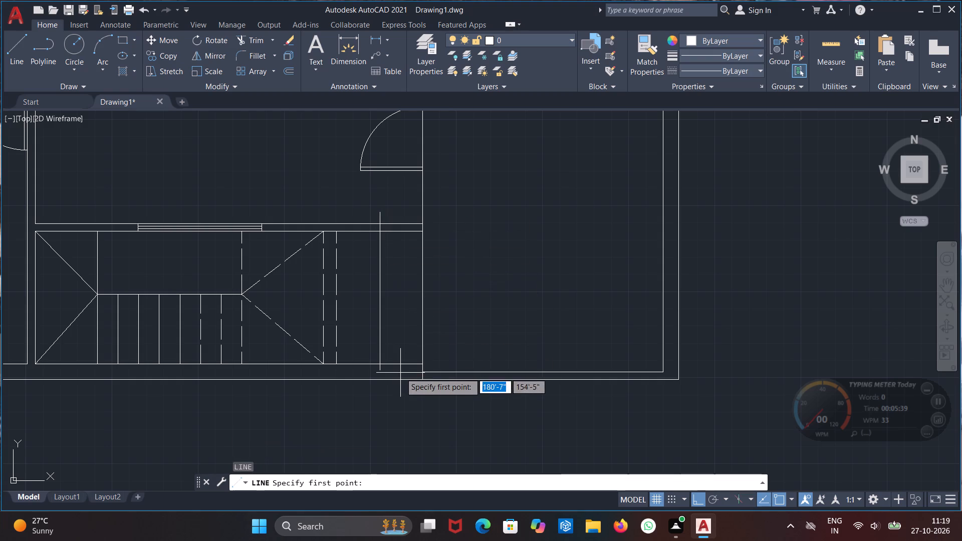
click(395, 371)
click(403, 207)
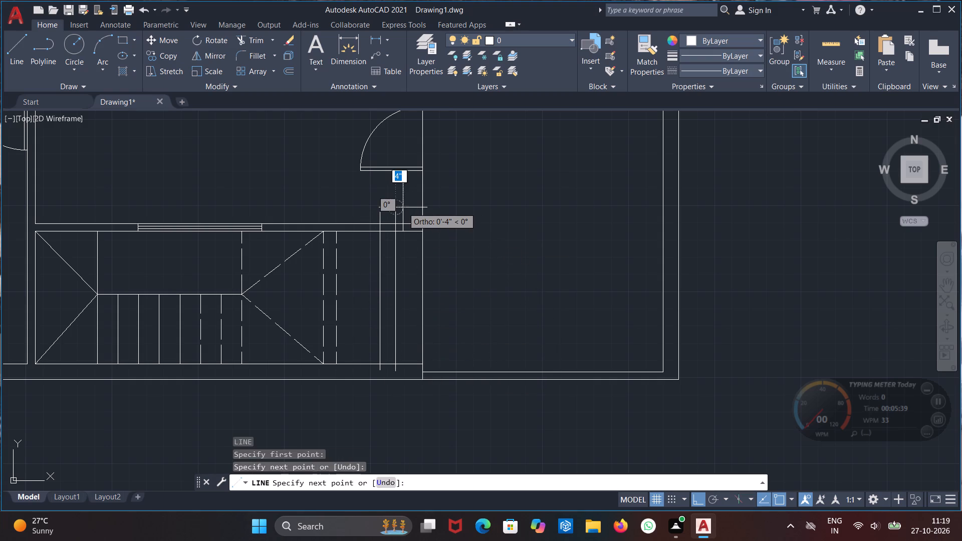
key(Escape)
Trim the two new vertical lines' overhanging ends at the stair room's north and south wall faces.
text(TR)
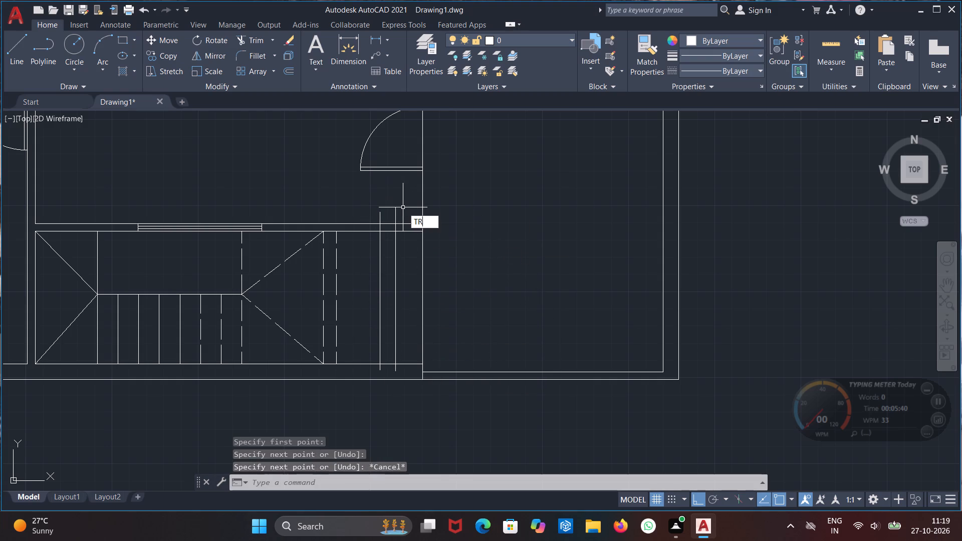
key(Return)
click(404, 216)
click(365, 215)
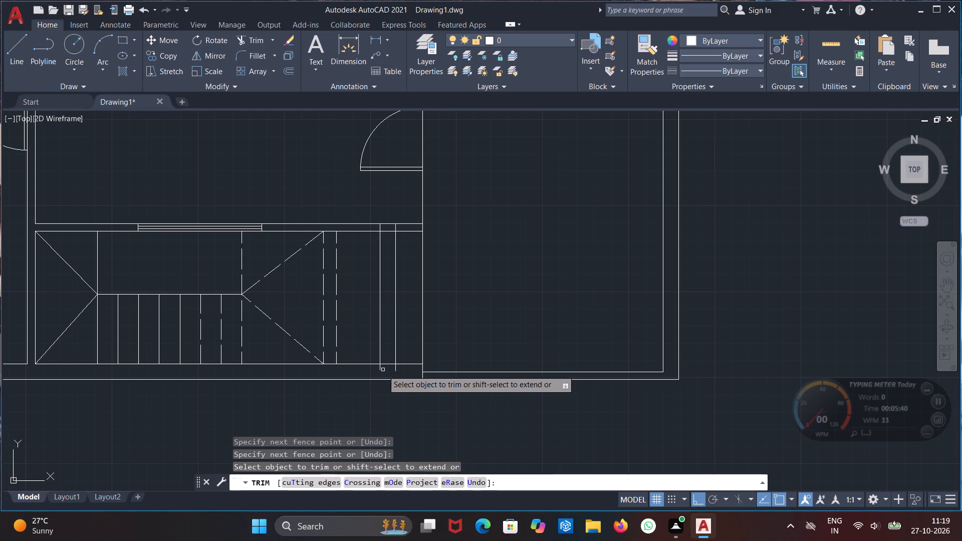
click(379, 369)
click(398, 371)
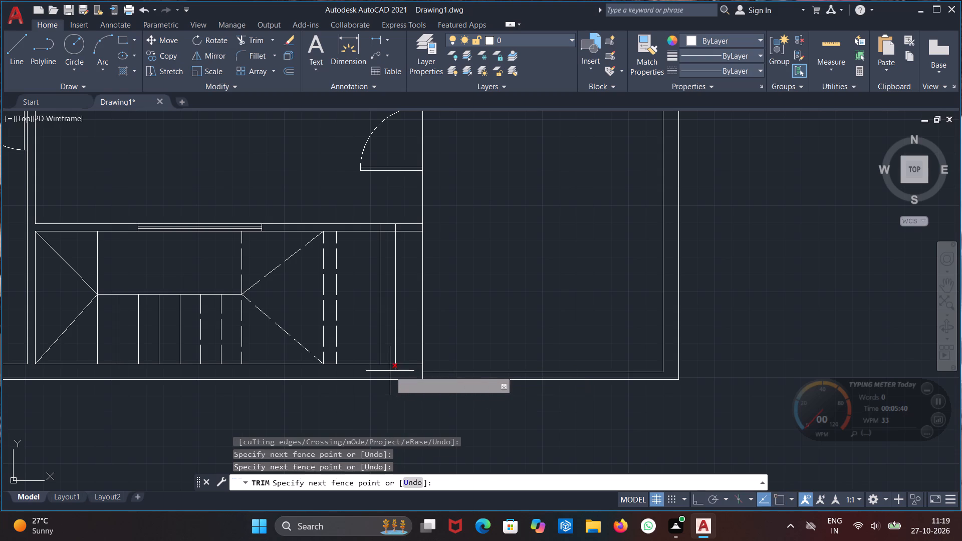
click(390, 371)
scroll(386, 226, up, 3)
click(343, 231)
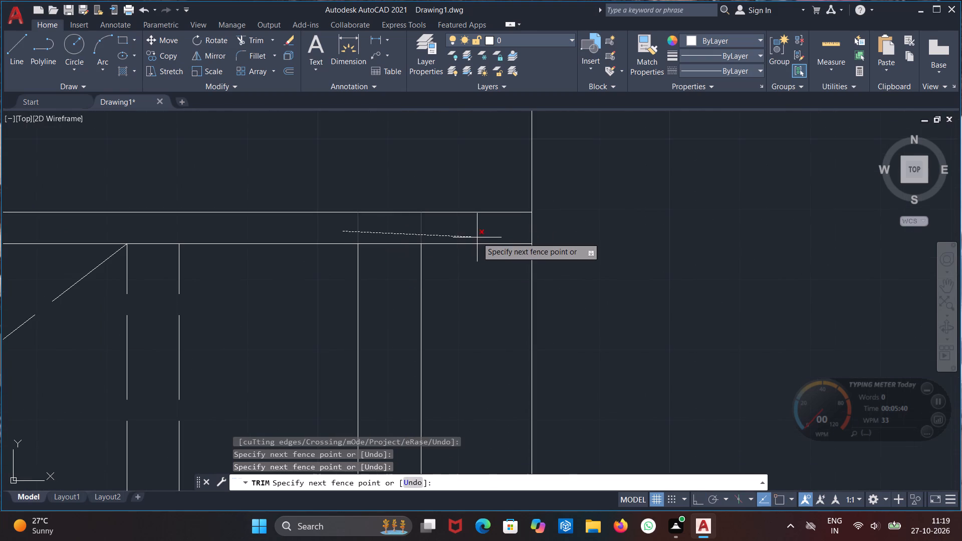
click(477, 237)
scroll(495, 281, down, 4)
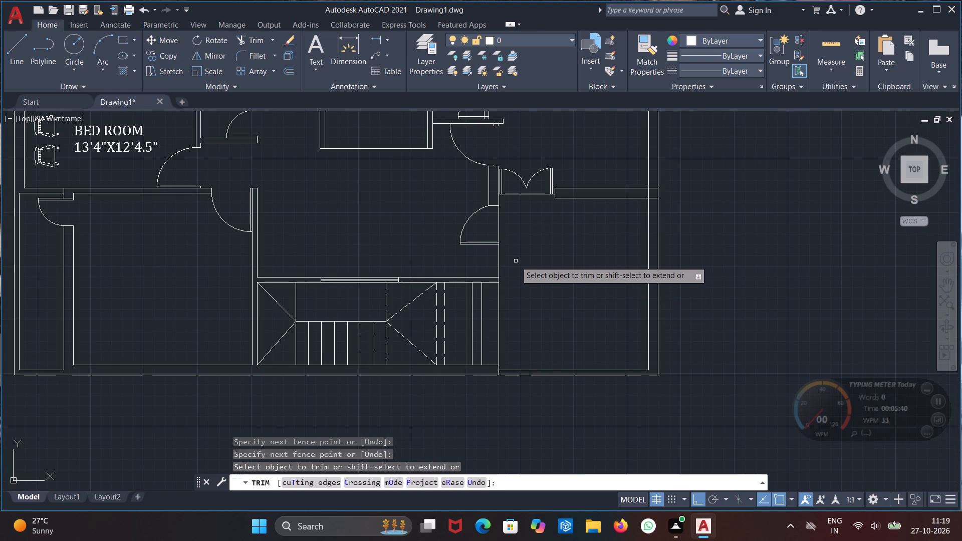
key(Escape)
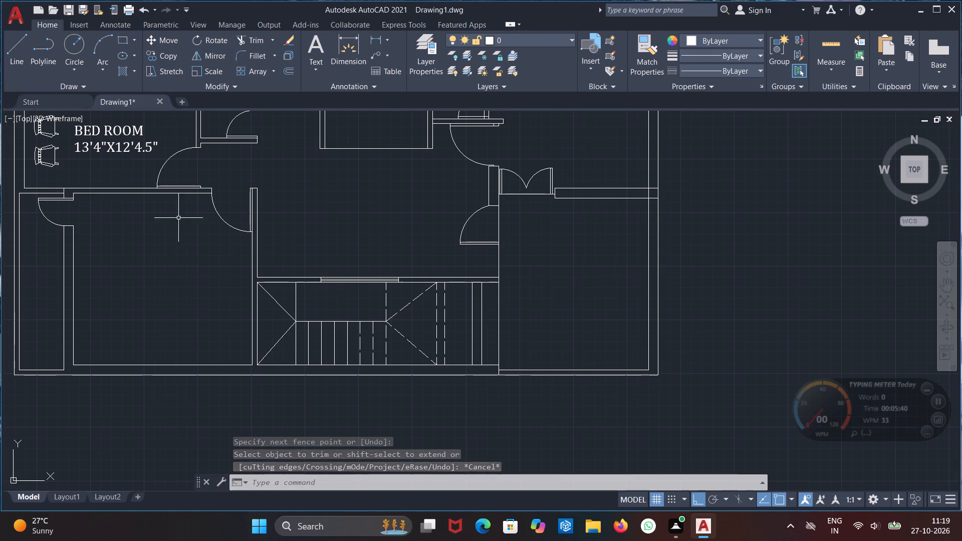
Draw a line about 3'-11" north from the top of the stair's westernmost vertical line, continuing west past the adjoining room's west wall.
scroll(274, 239, up, 2)
middle_drag(280, 243, 287, 257)
key(l)
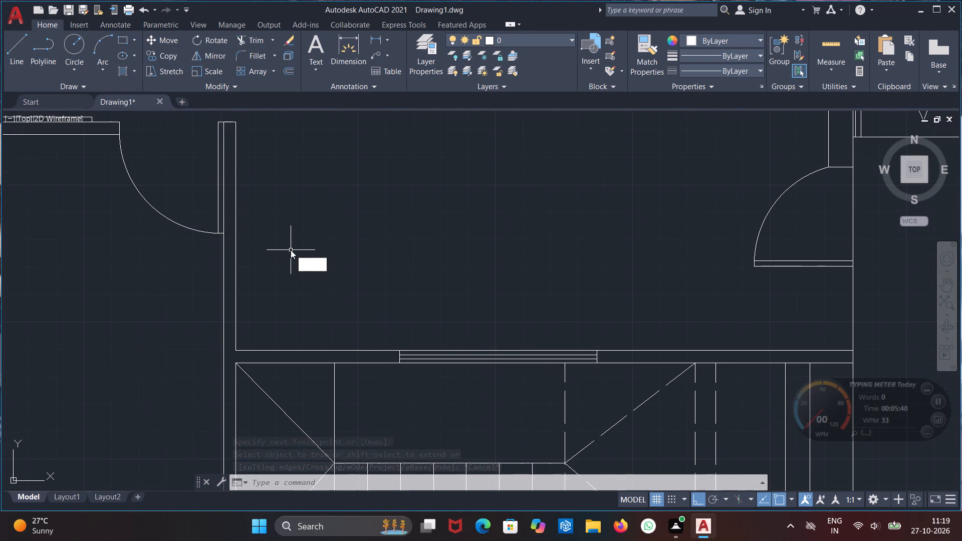
key(Return)
drag(332, 365, 332, 360)
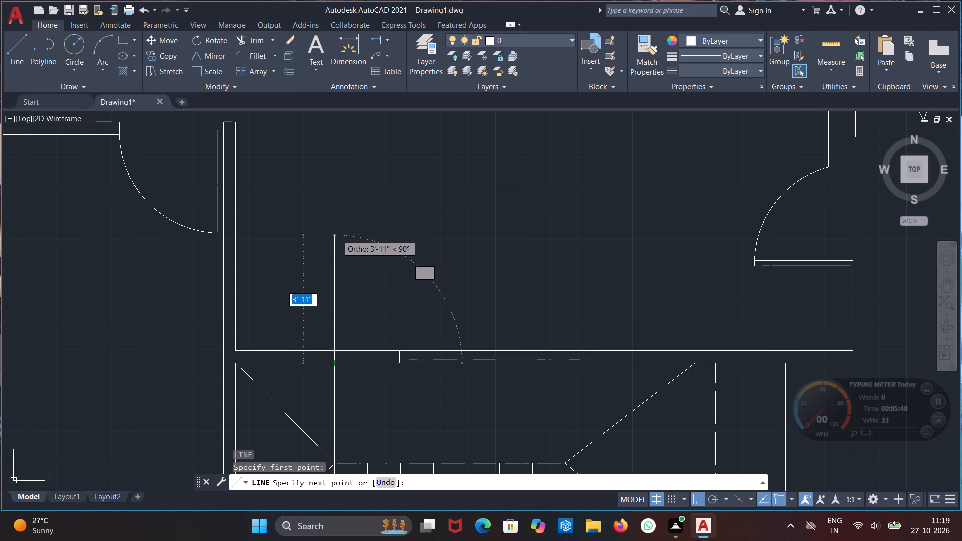
click(336, 238)
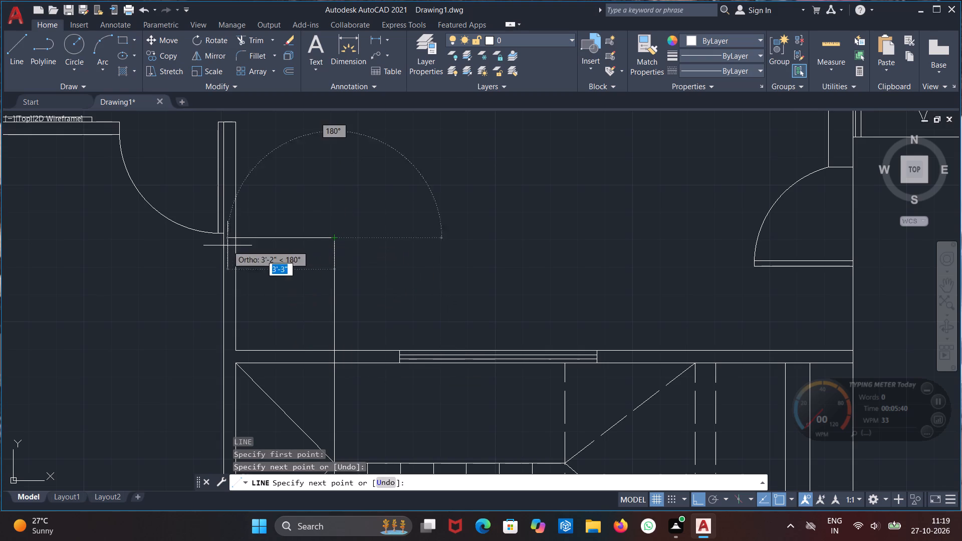
click(208, 249)
key(Escape)
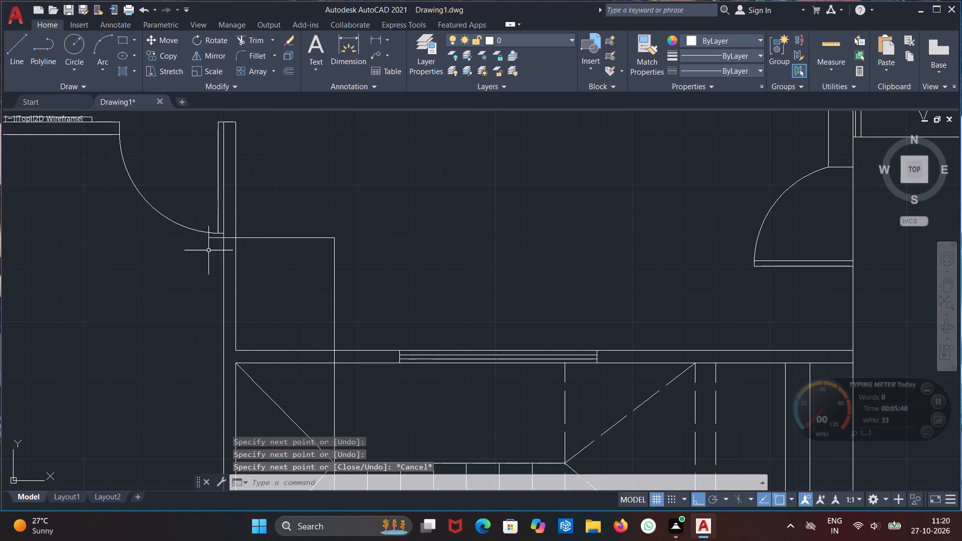
Trim the new horizontal line's overhang back to the west wall's inner face.
key(t)
key(r)
key(Return)
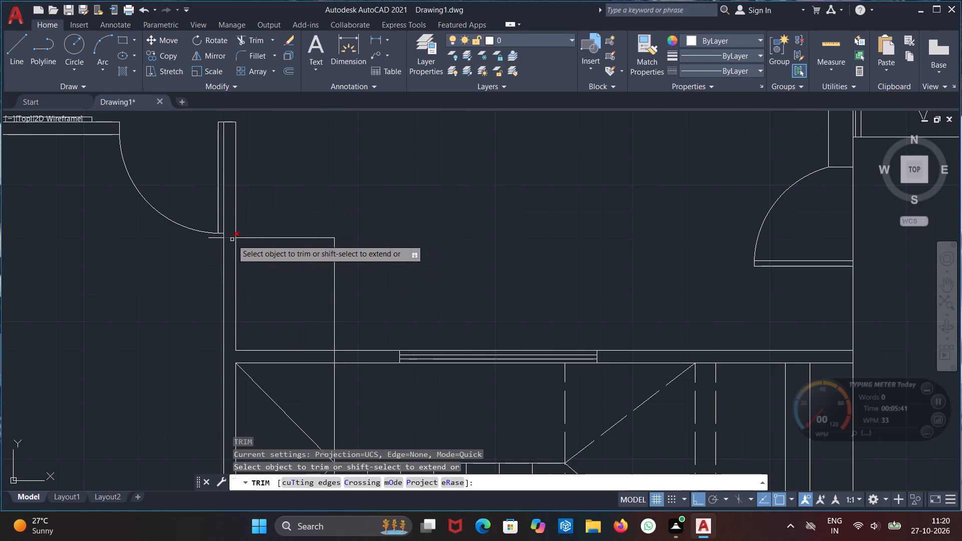
click(230, 240)
click(229, 232)
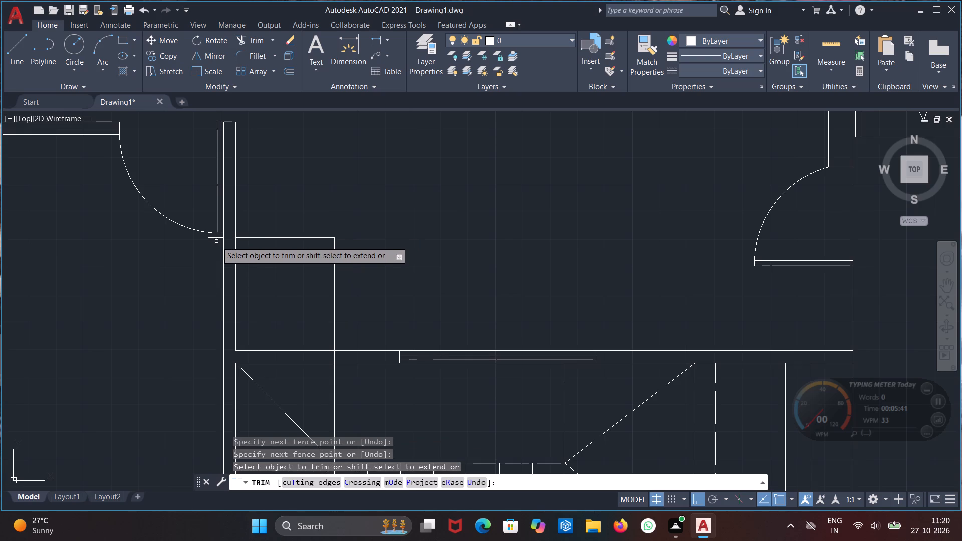
click(216, 238)
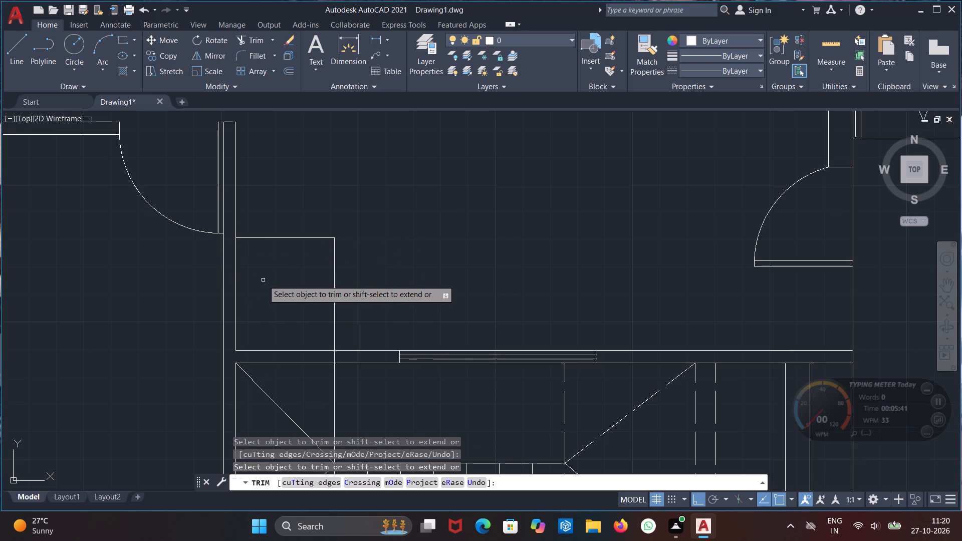
key(Escape)
Add the multiline text POOJA inside the small enclosure north of the stairs, with a text height of 9".
middle_drag(266, 283, 330, 226)
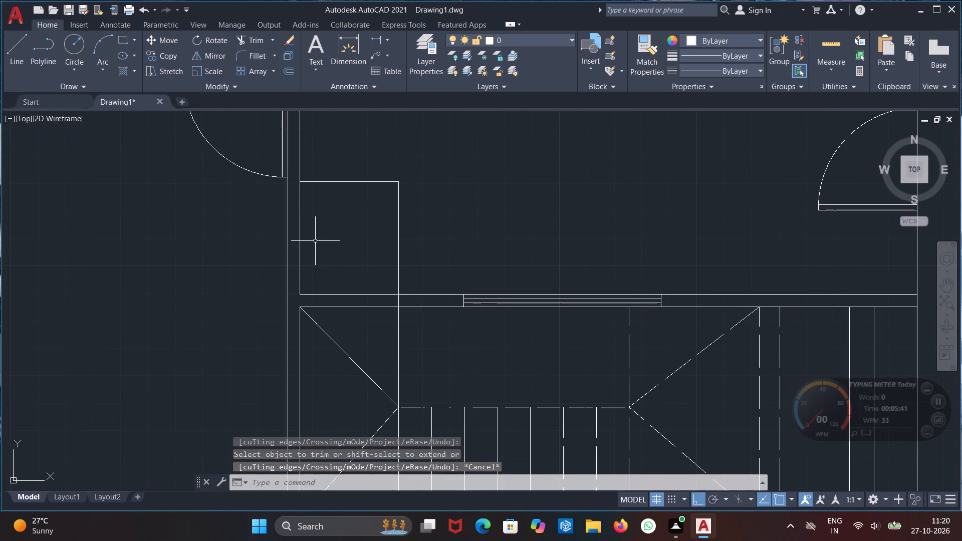
key(t)
key(Return)
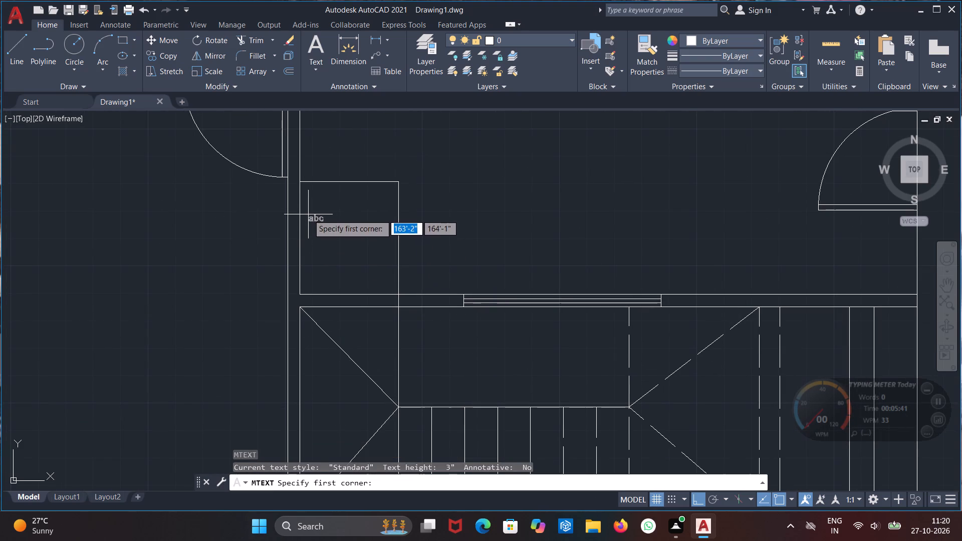
click(308, 214)
click(383, 278)
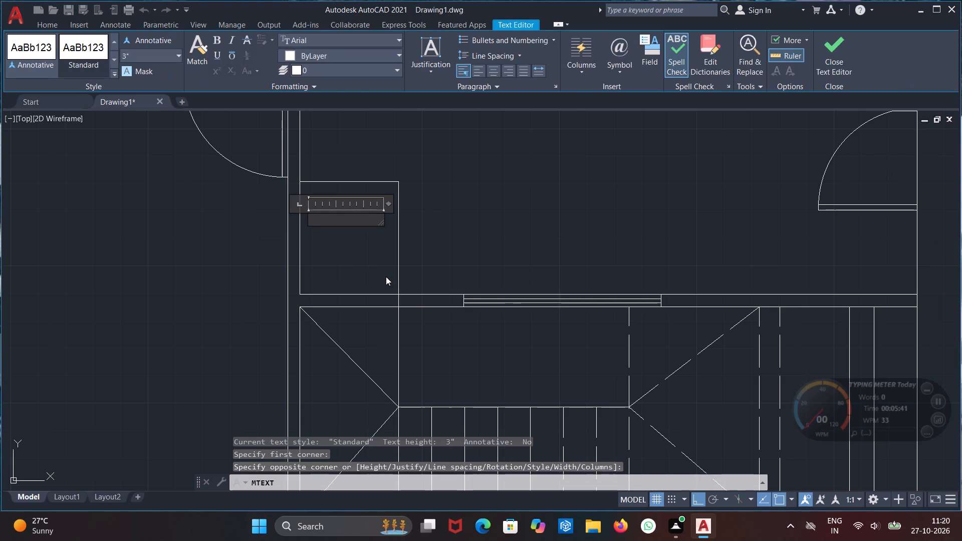
text(POOJA)
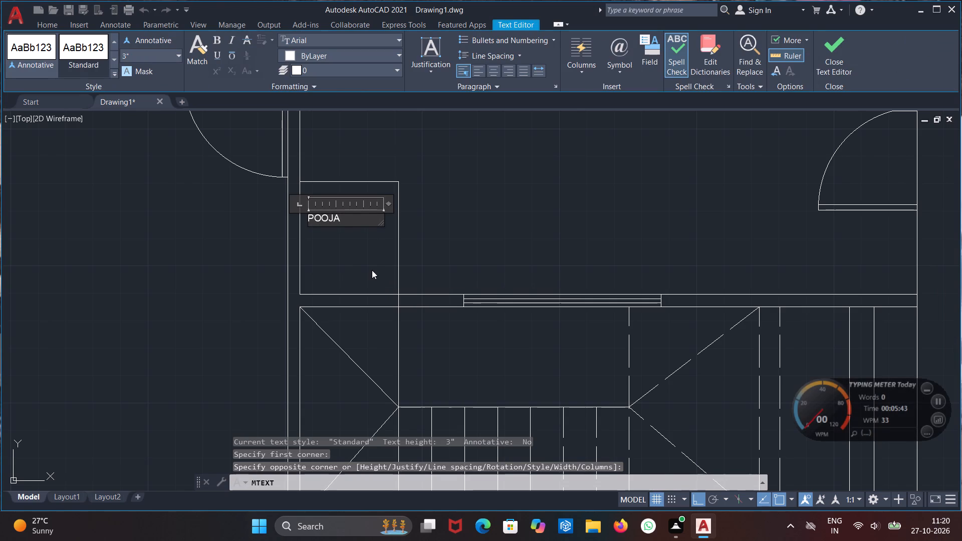
drag(347, 220, 304, 223)
click(130, 55)
text(9")
key(Return)
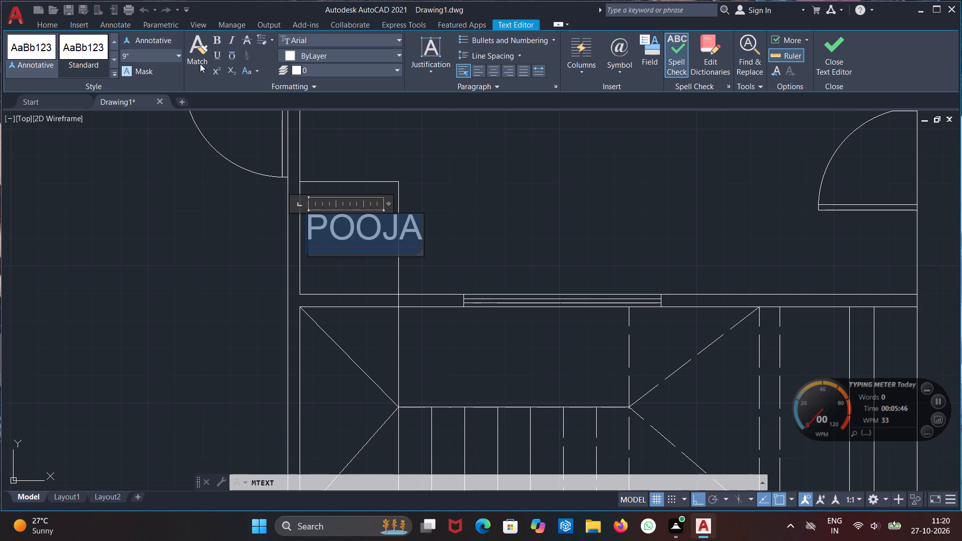
Change the POOJA text's font to Cambria and finish editing it.
click(359, 40)
scroll(351, 126, down, 9)
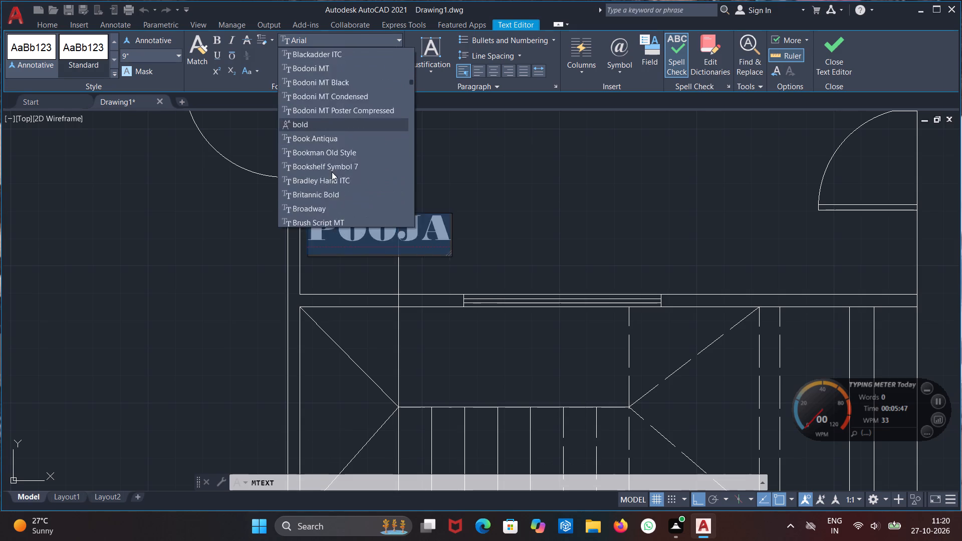
scroll(332, 172, down, 5)
click(344, 125)
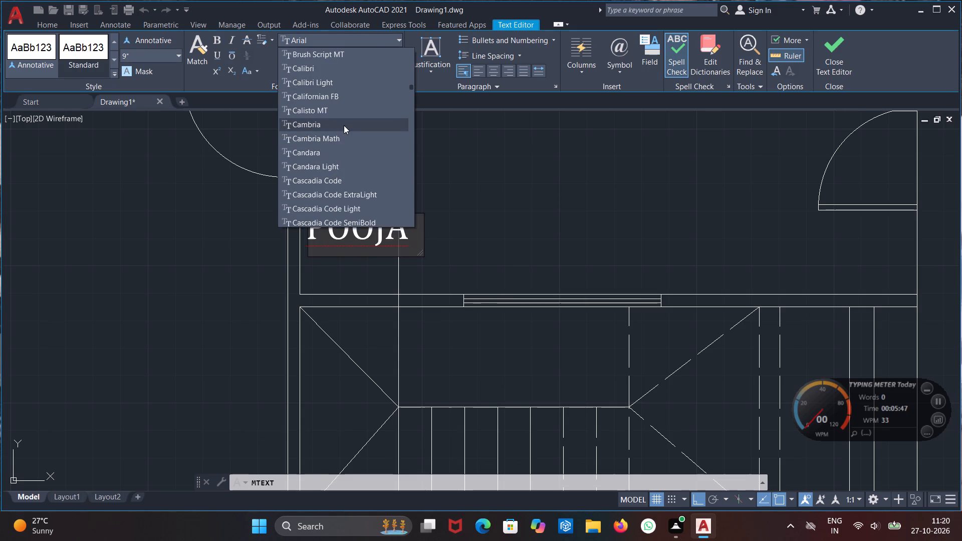
click(352, 275)
Rotate the POOJA label 90° counterclockwise so it reads vertically from south to north.
click(373, 229)
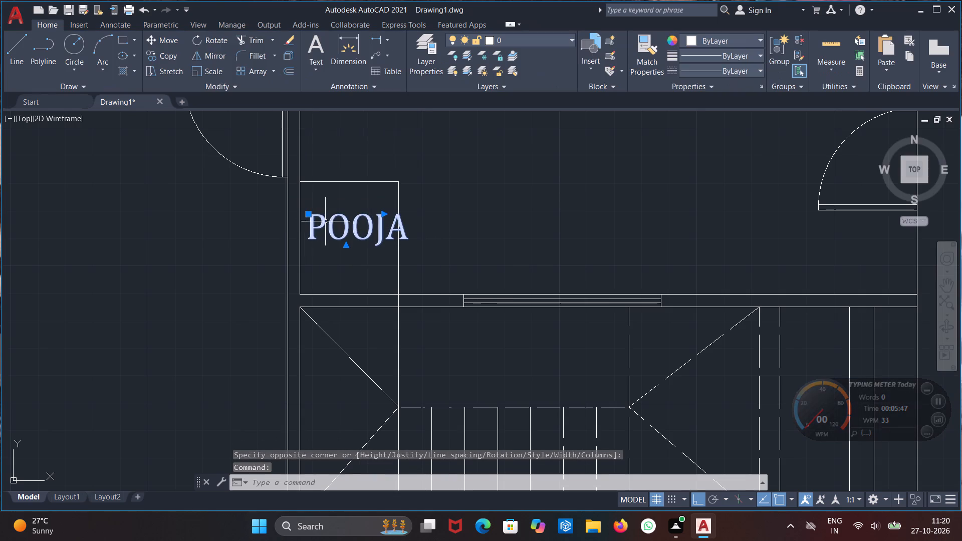
key(r)
key(o)
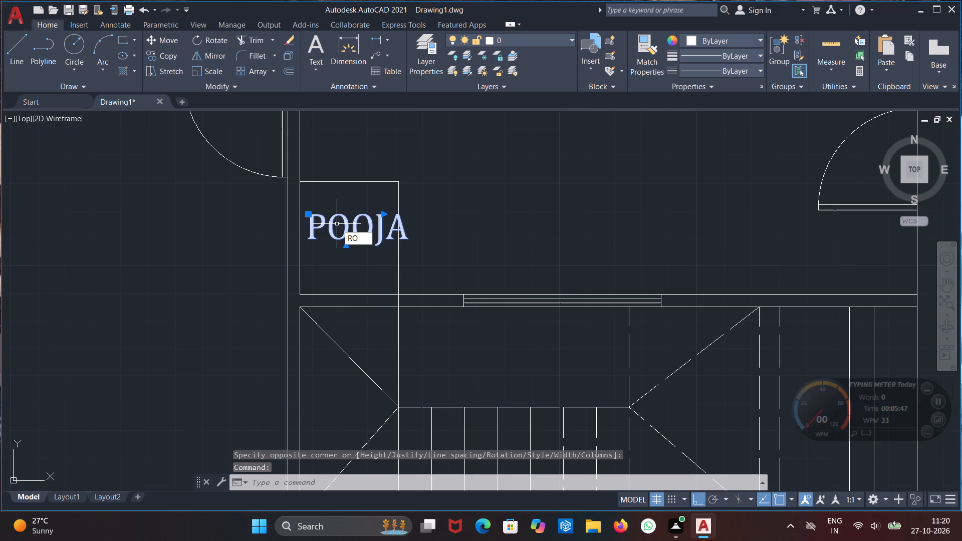
click(383, 251)
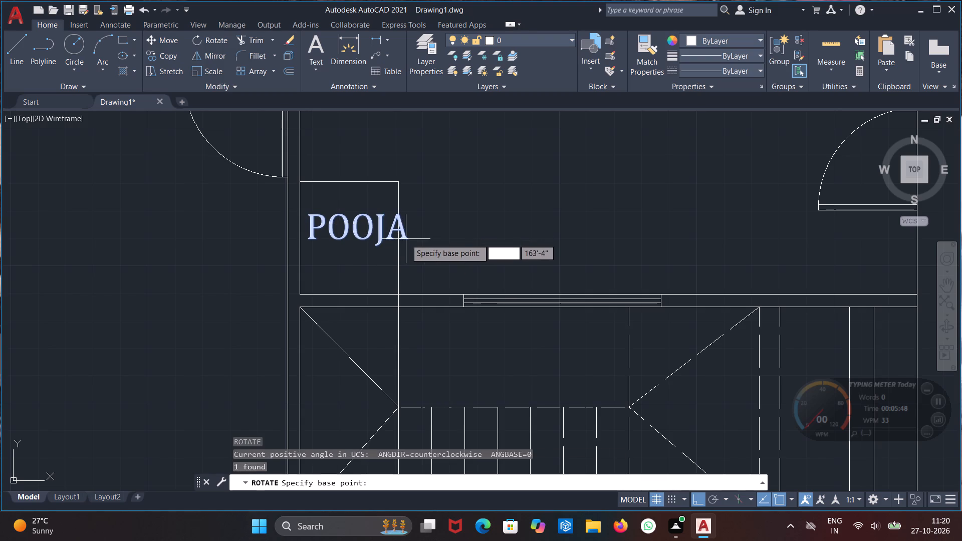
click(406, 239)
click(395, 209)
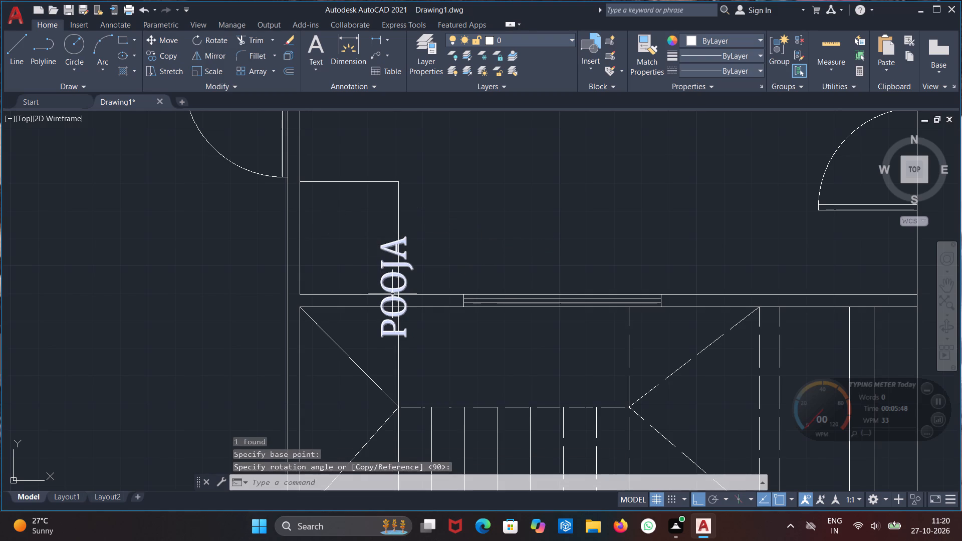
Move the rotated POOJA label so it sits centred inside the small enclosure north of the stairs.
click(393, 292)
click(384, 336)
click(346, 325)
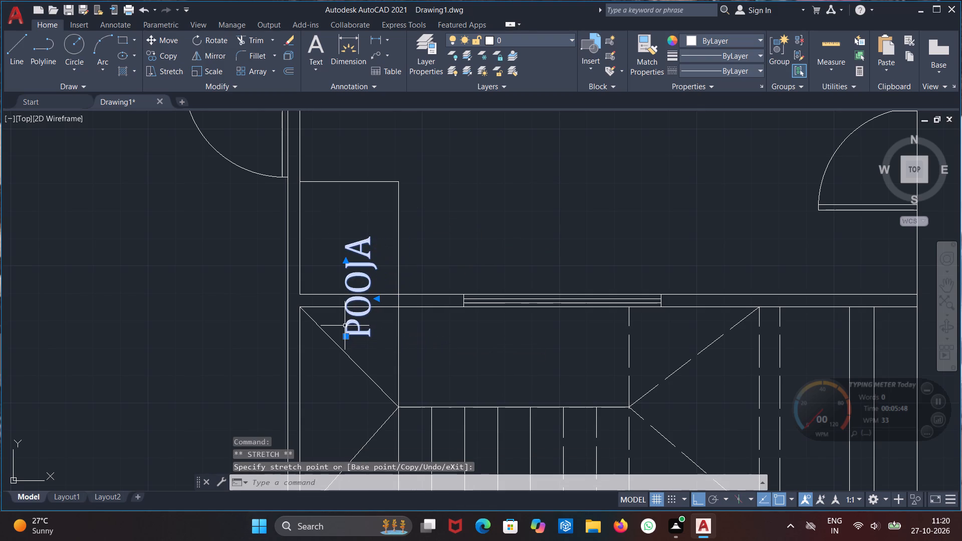
click(345, 338)
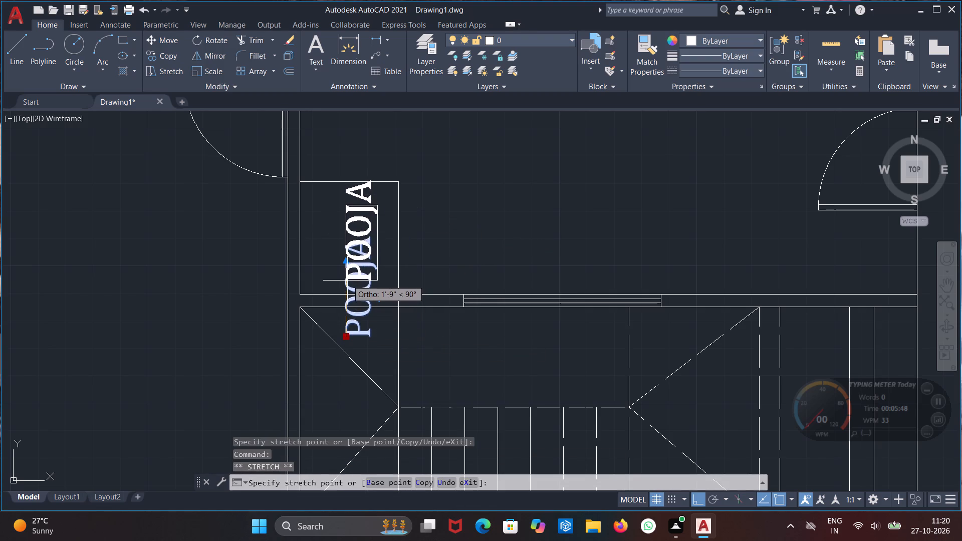
click(346, 288)
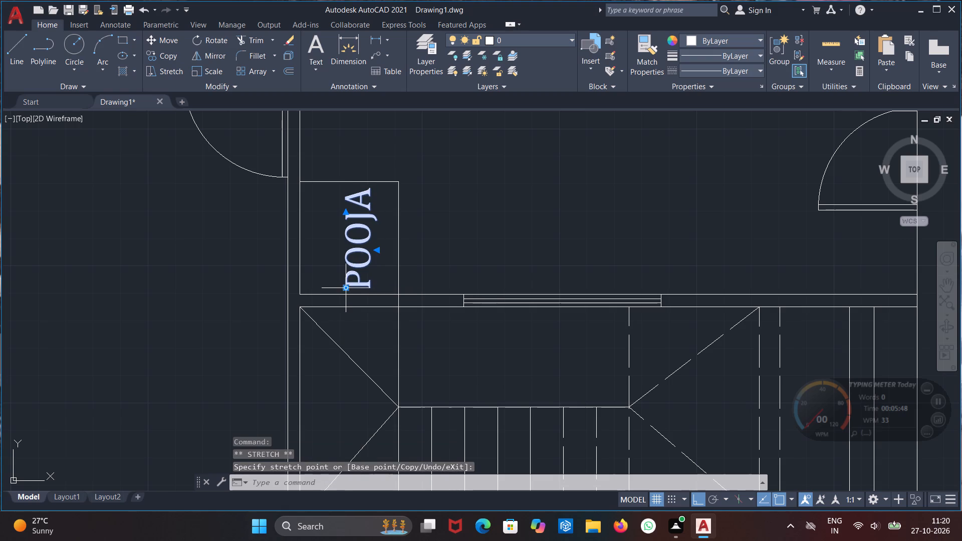
click(344, 290)
click(332, 284)
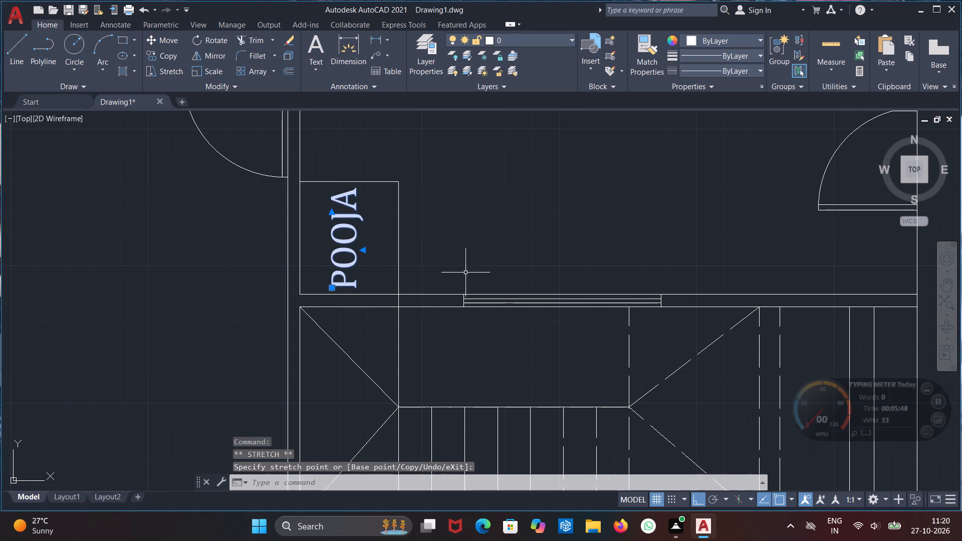
key(Escape)
Open the Blocks collection of House Designer.dwg from the en-us sample folder in DesignCenter.
scroll(435, 219, down, 3)
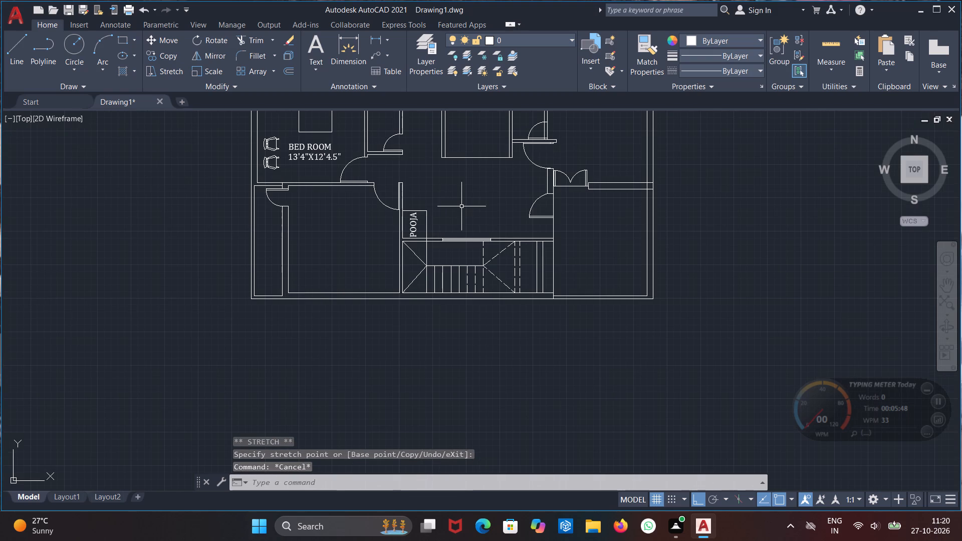
middle_drag(461, 202, 443, 308)
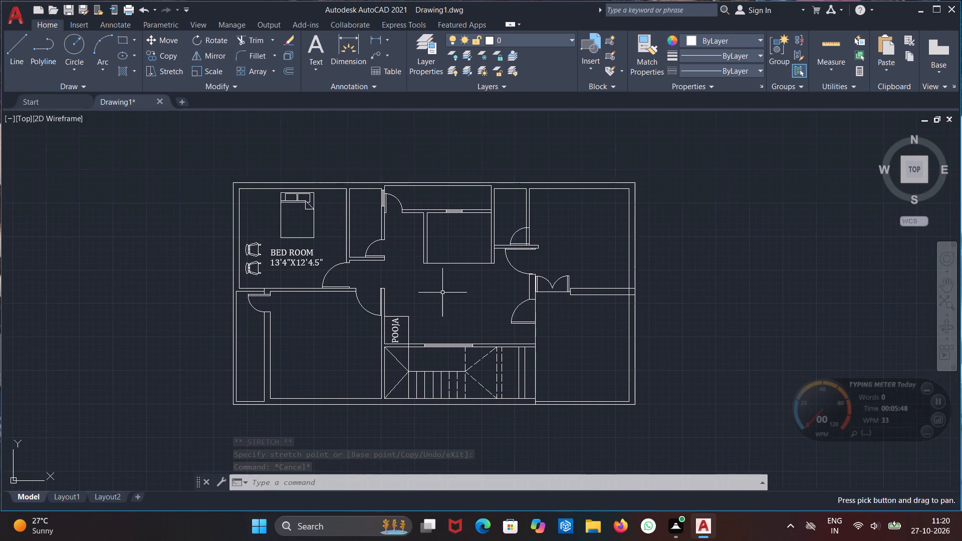
scroll(365, 208, up, 2)
middle_drag(364, 230, 366, 249)
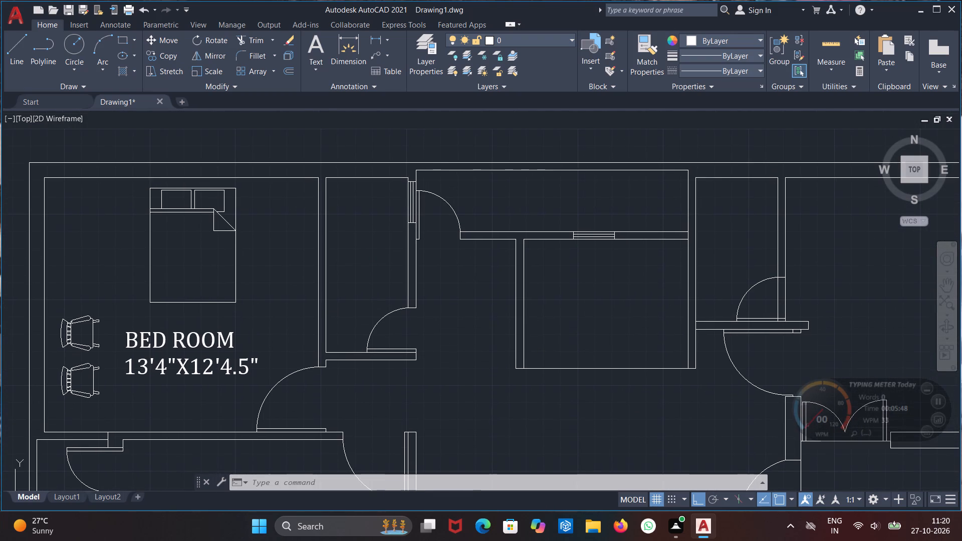
key(ctrl+2)
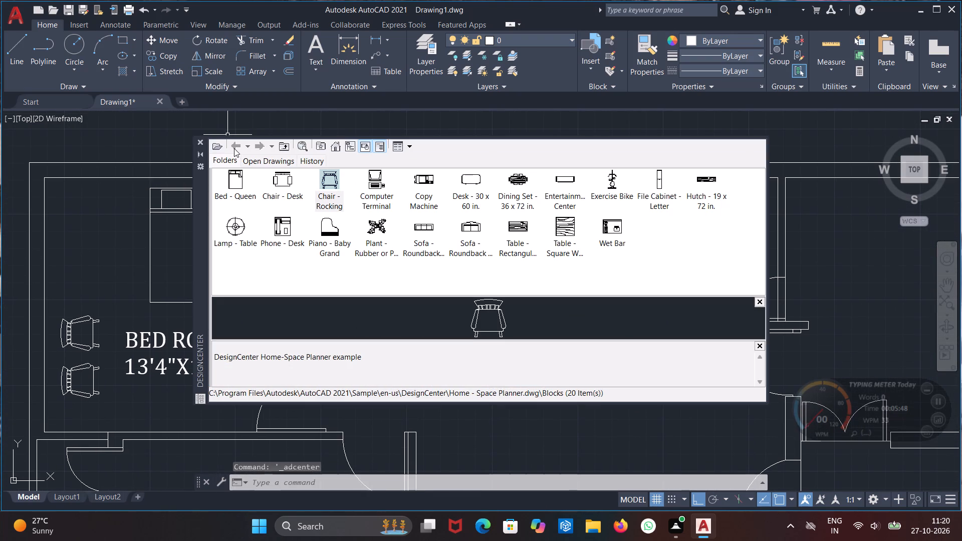
click(234, 148)
click(332, 147)
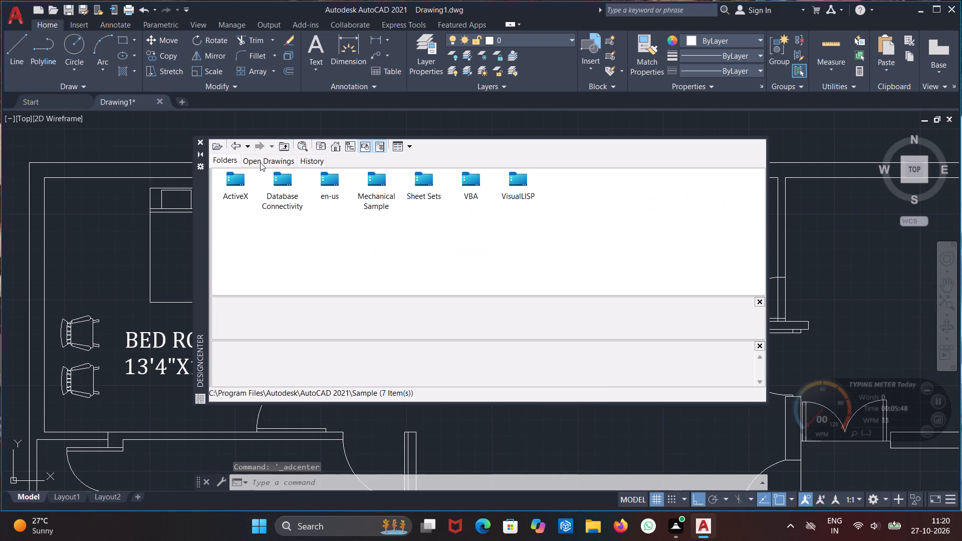
double_click(327, 193)
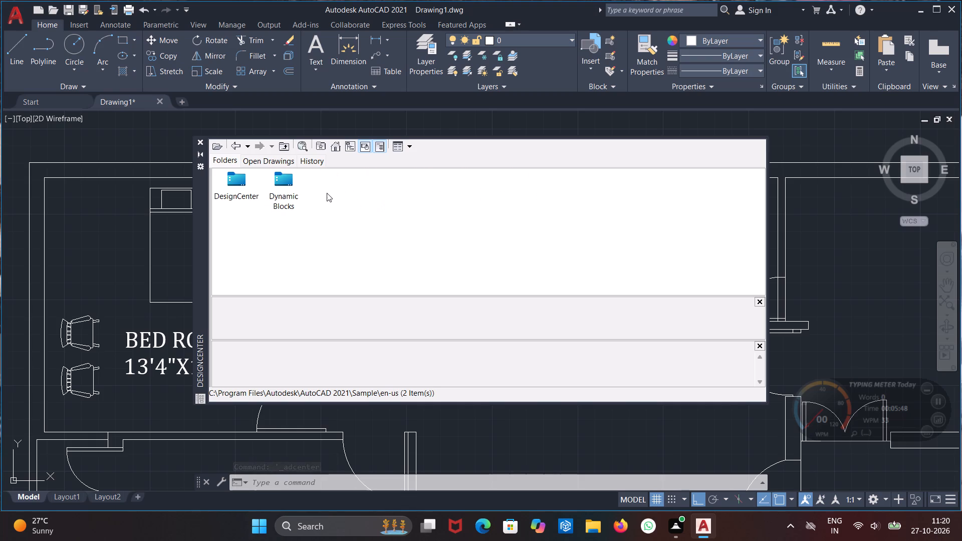
double_click(229, 186)
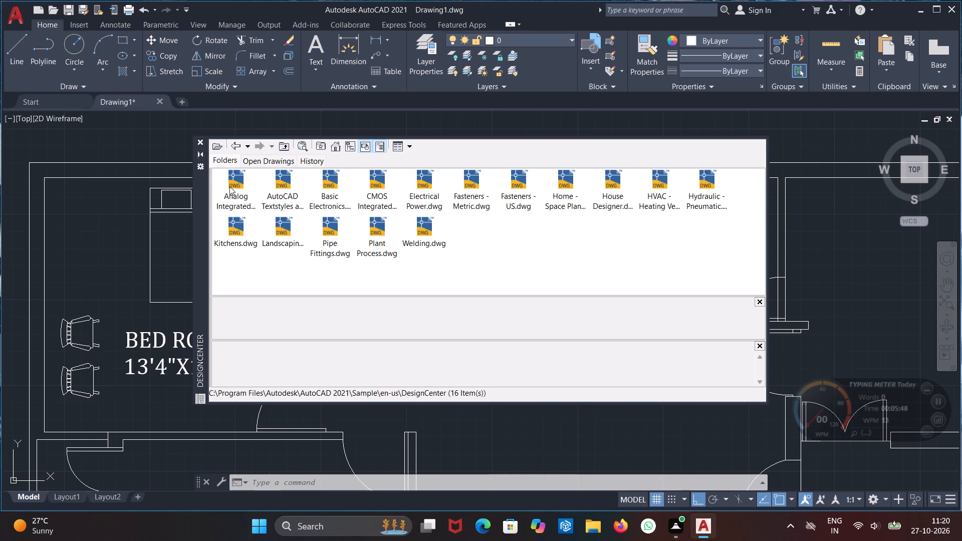
double_click(611, 203)
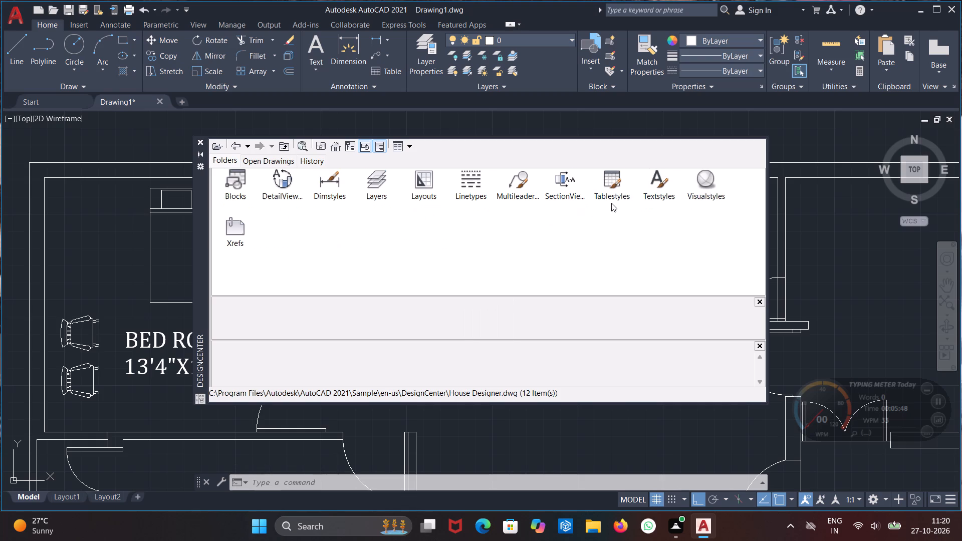
double_click(241, 185)
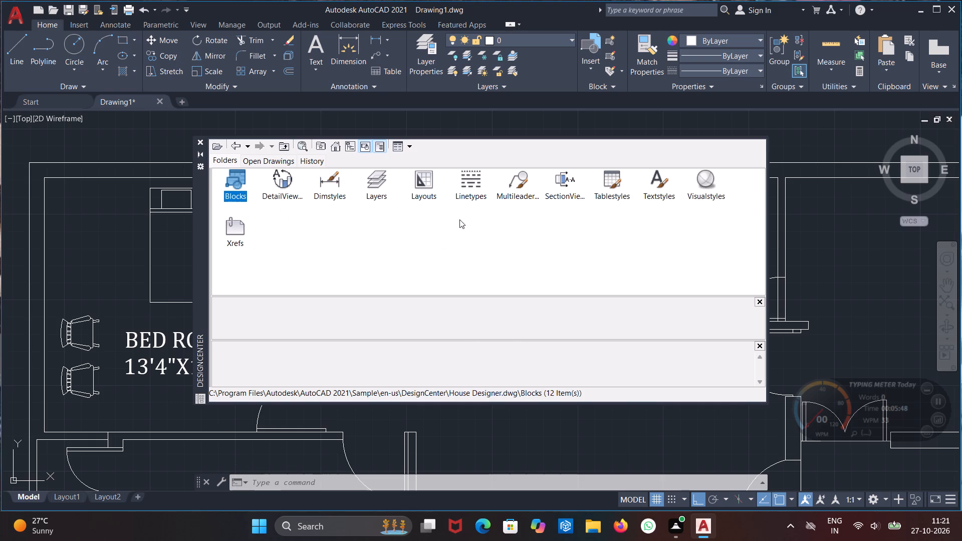
Insert the Toilet - top block at X, Y and Z scale 10 against the north wall of the narrow room east of the bedroom.
double_click(471, 235)
click(433, 257)
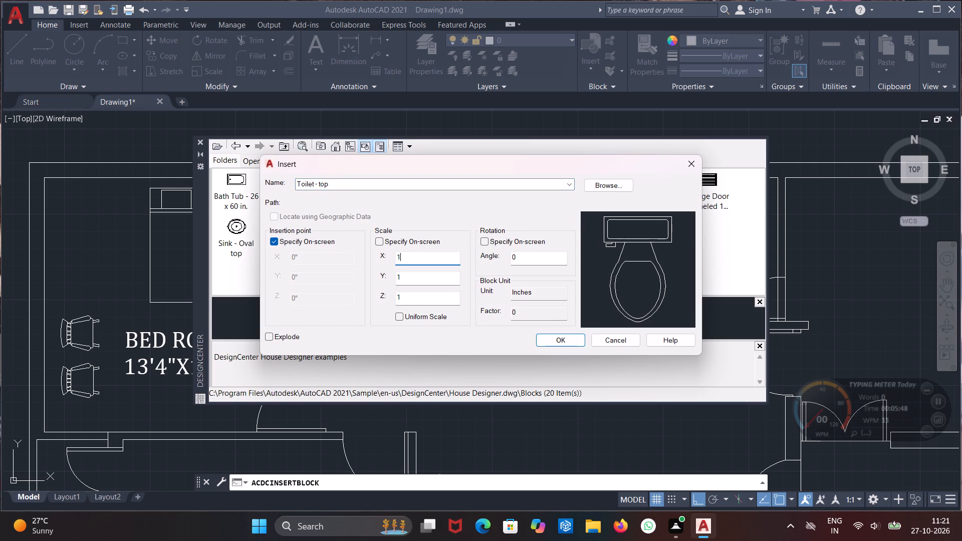
key(0)
click(427, 276)
key(0)
click(424, 300)
key(0)
click(575, 340)
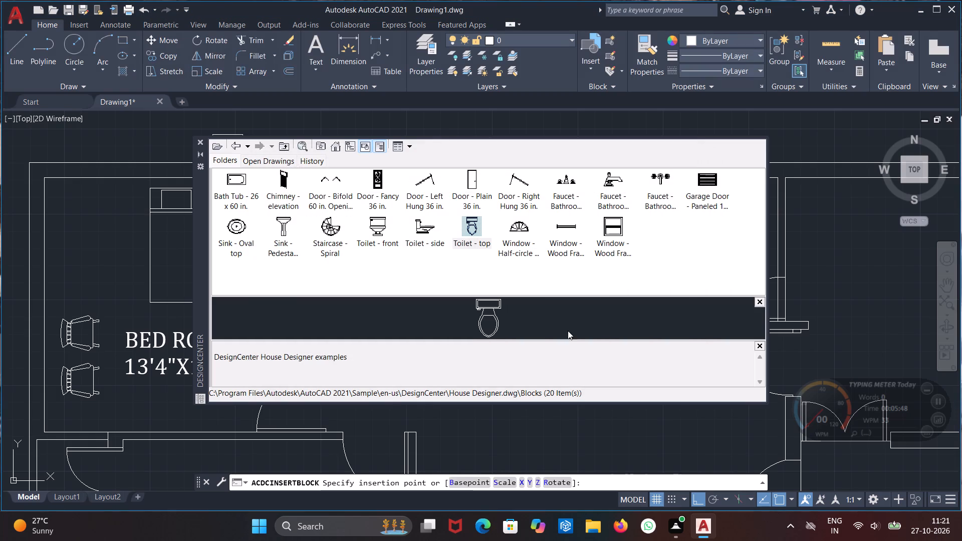
click(201, 142)
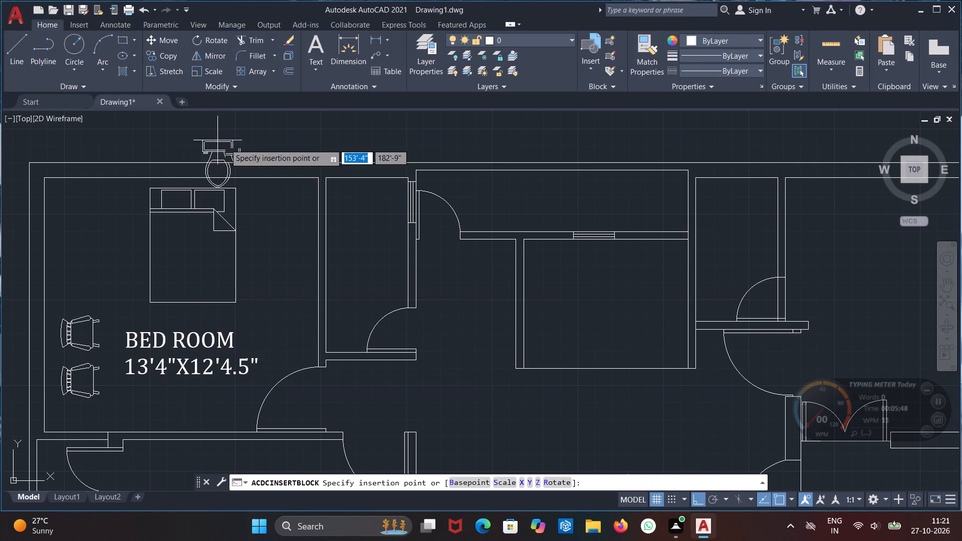
click(376, 182)
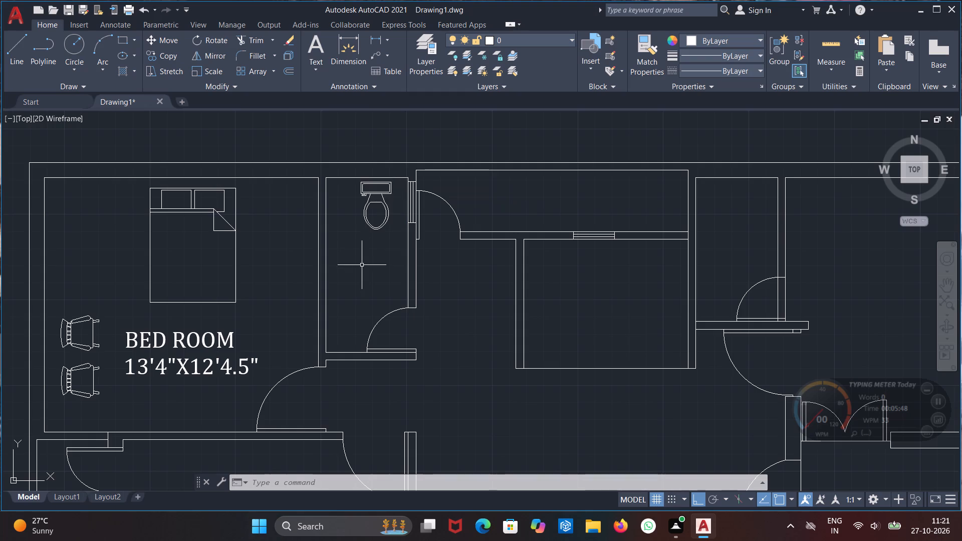
Draw a horizontal line from the toilet room's southeast outer corner east past the neighbouring room's west wall.
middle_drag(354, 323, 352, 316)
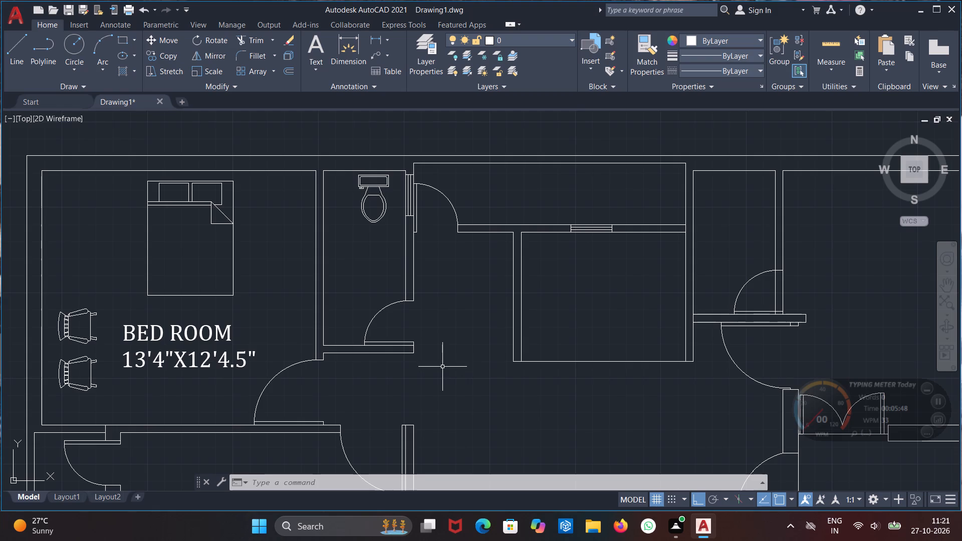
key(l)
key(Return)
scroll(425, 367, up, 1)
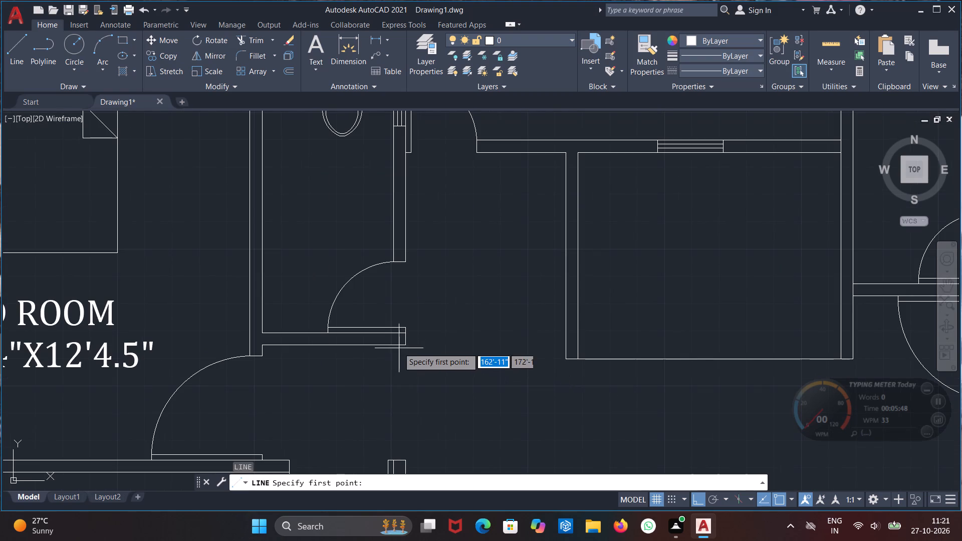
click(407, 346)
click(630, 341)
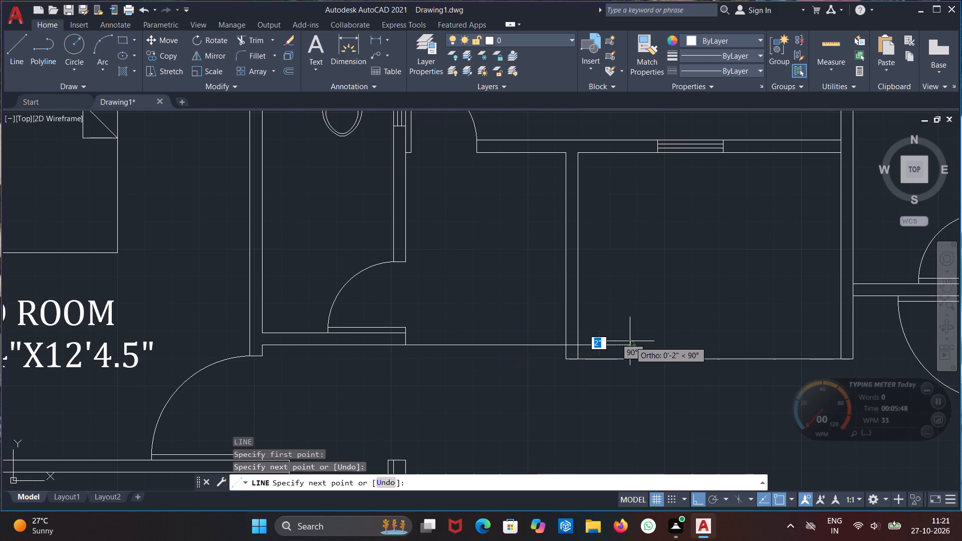
key(Escape)
Trim the new horizontal line's east overhang back to the outer west face of the neighbouring room's wall.
text(TR)
key(Return)
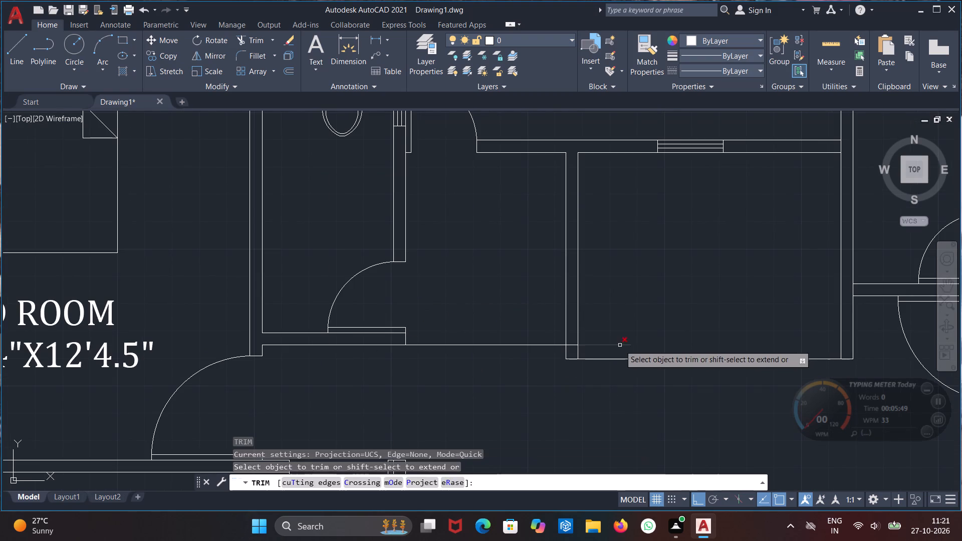
click(589, 354)
click(592, 323)
click(571, 346)
scroll(629, 309, down, 1)
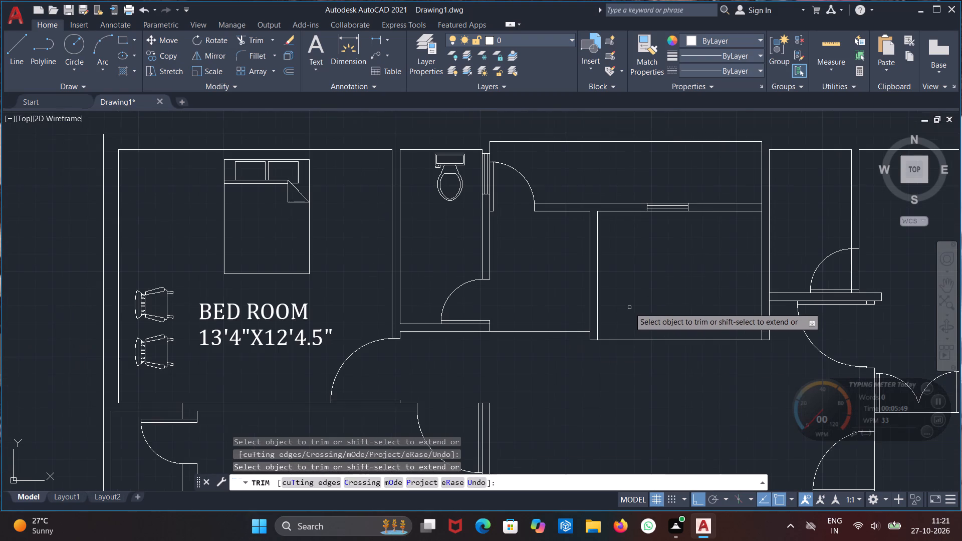
key(Escape)
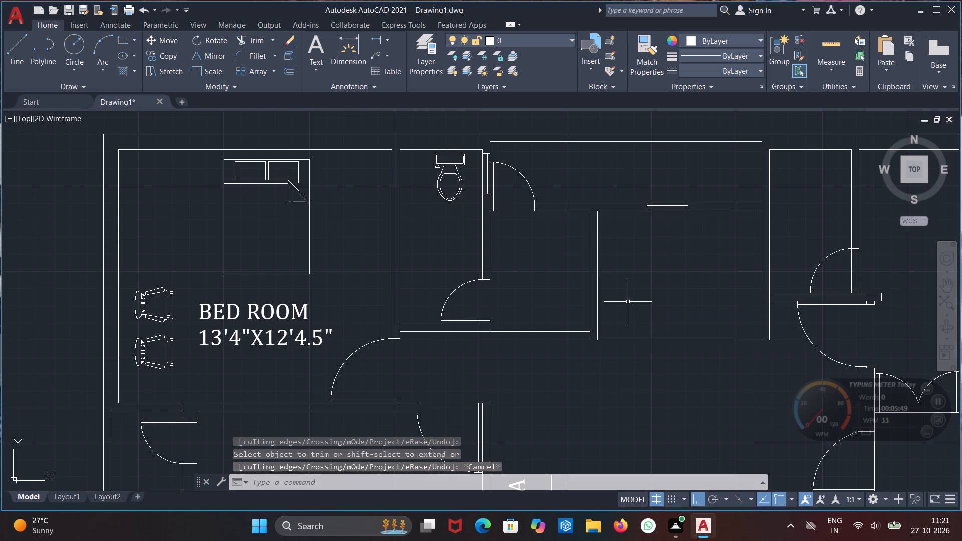
Draw a diagonal line in the dashed ACAD linetype from the horizontal line's east end to the toilet room's northwest inner corner.
key(l)
key(Return)
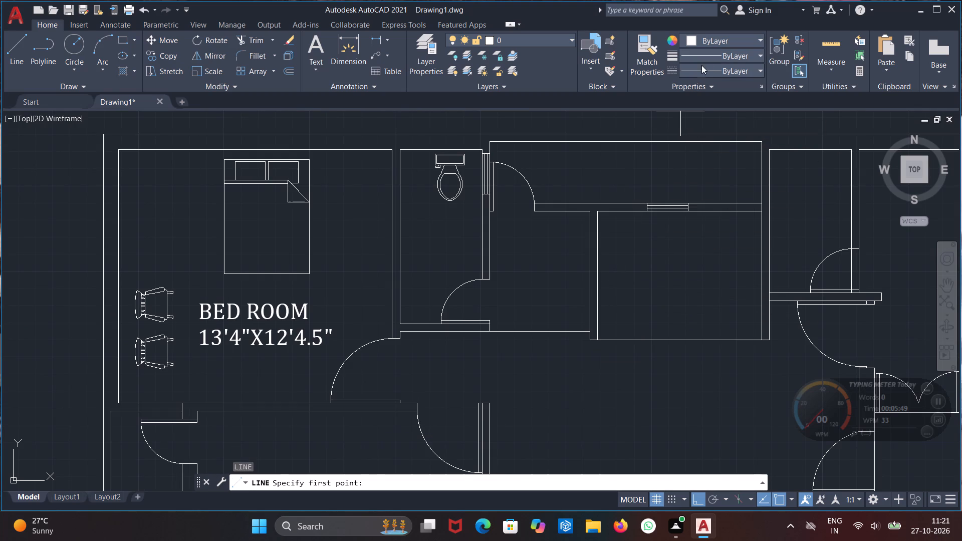
click(699, 71)
click(730, 115)
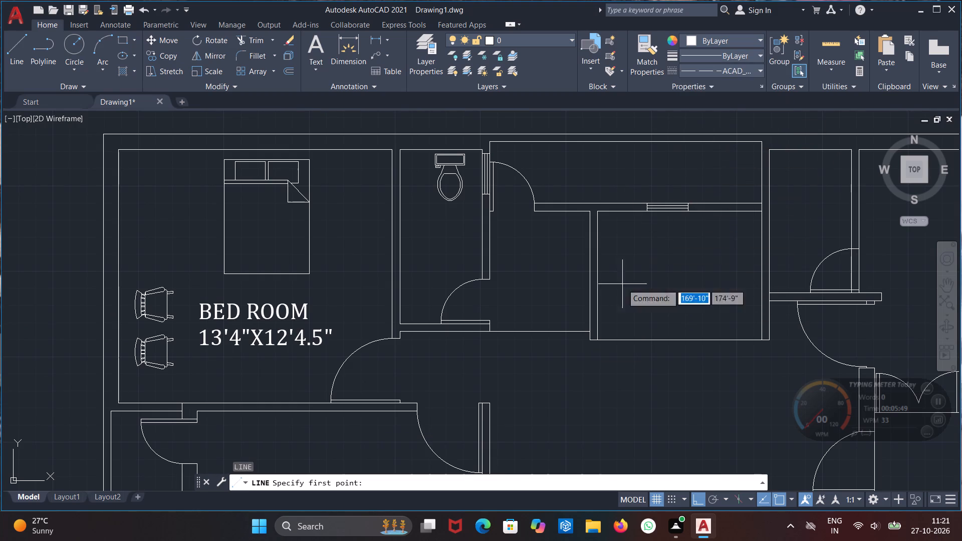
click(589, 330)
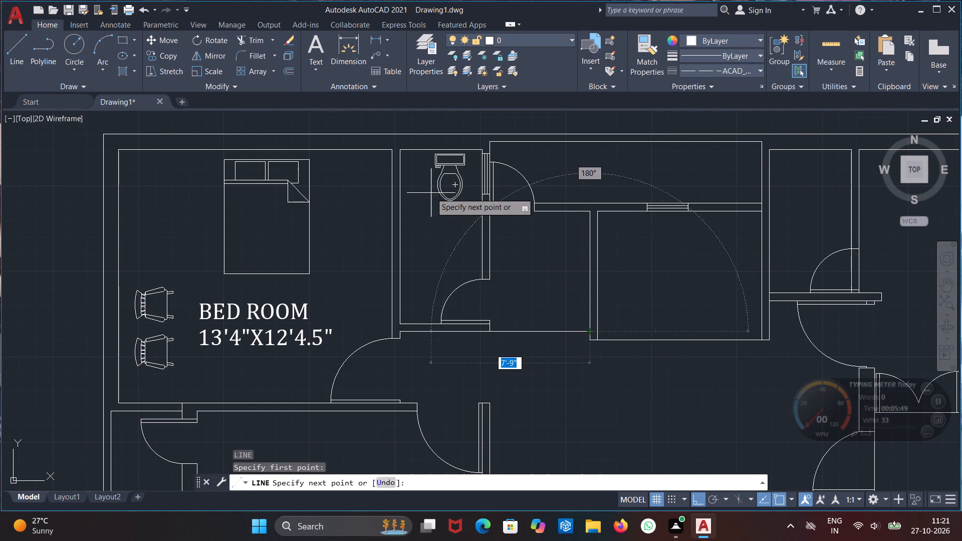
click(400, 148)
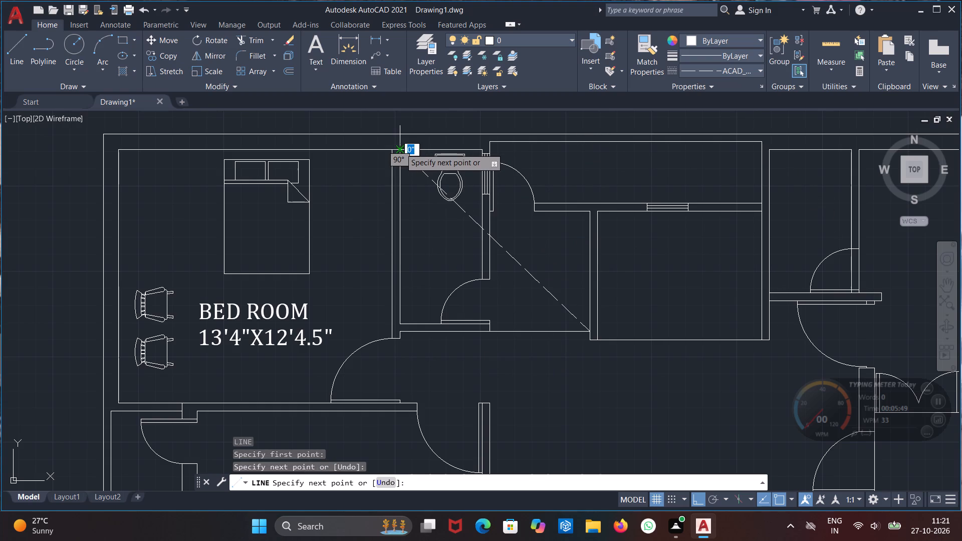
key(Escape)
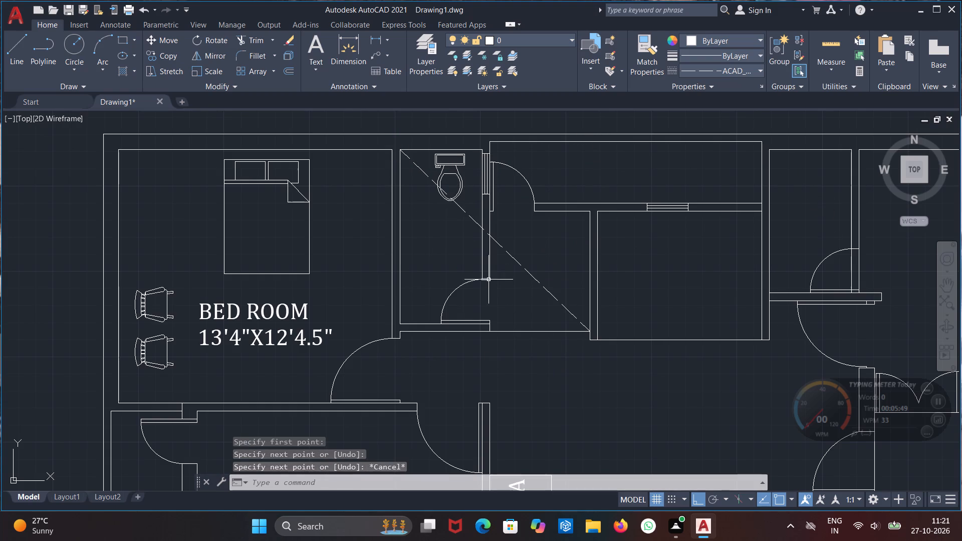
Draw a second dashed diagonal from the toilet room's southwest inner corner to the wall corner northeast of the toilet door.
key(l)
key(Return)
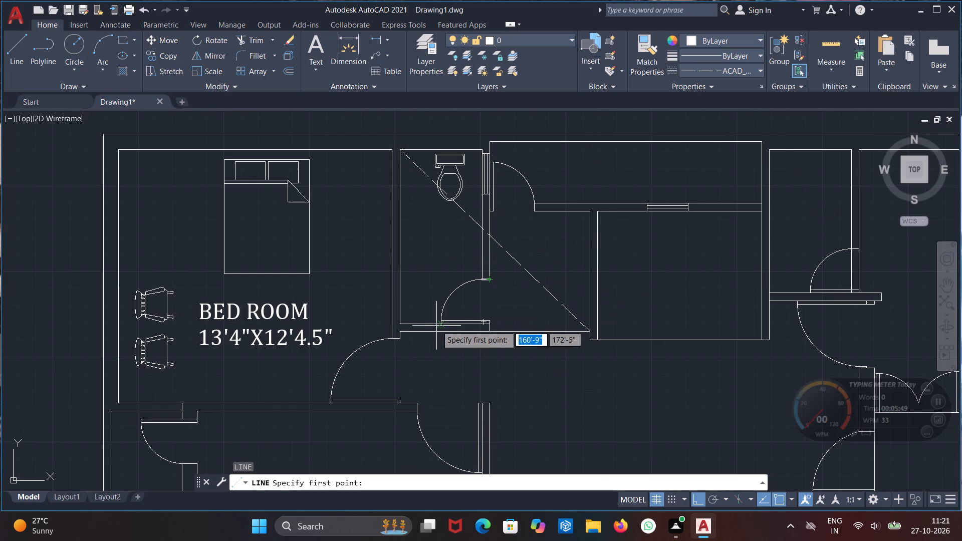
click(400, 324)
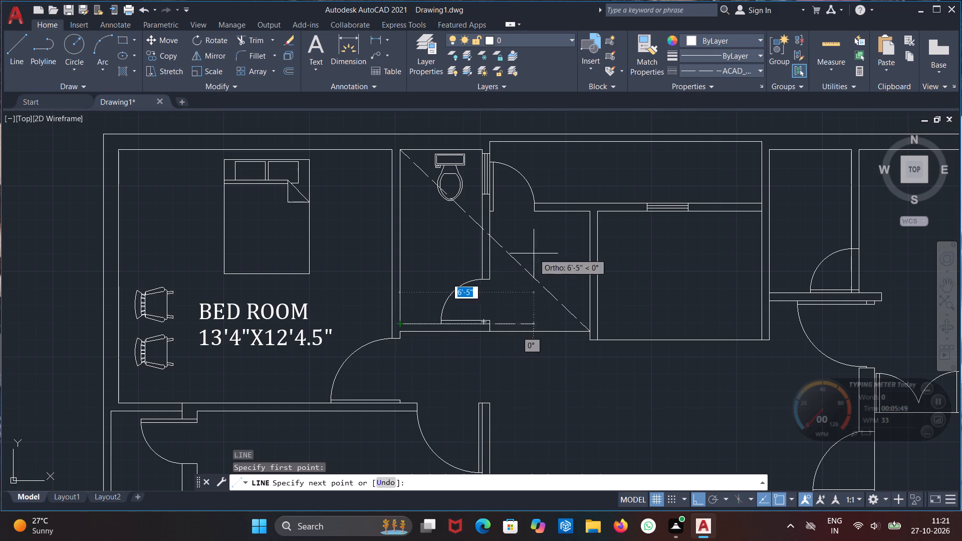
click(589, 212)
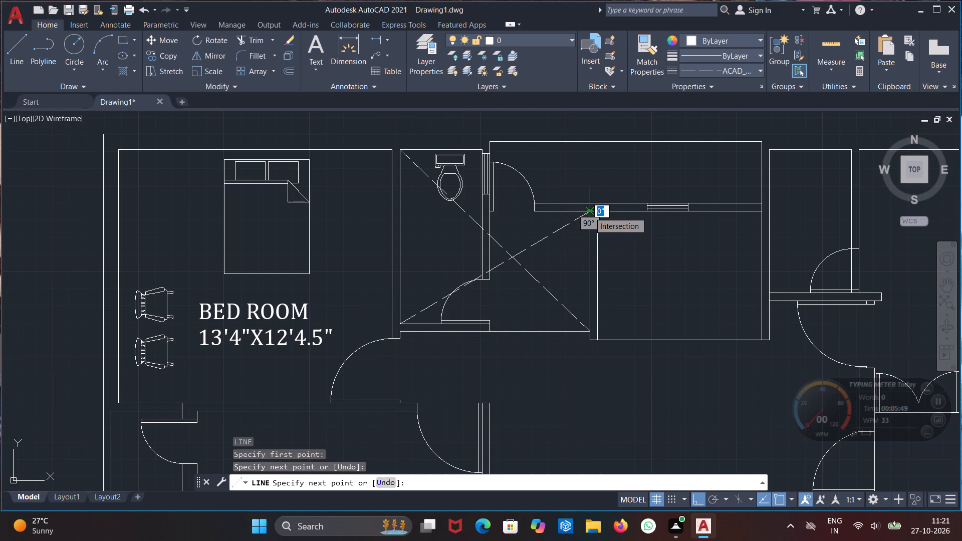
key(Escape)
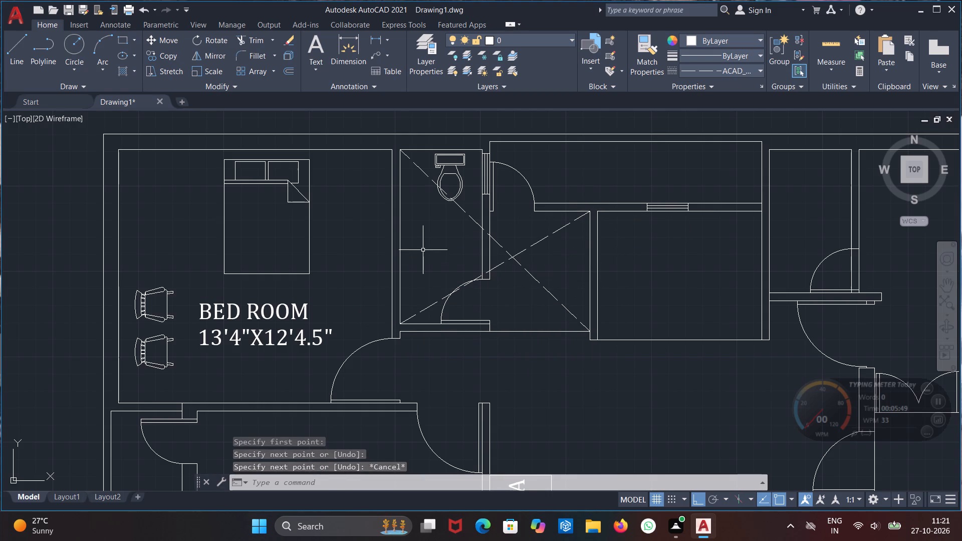
Add the multiline text label TOILET with 4'X8'6" on a second line, below the toilet fixture inside the toilet room.
scroll(423, 250, up, 1)
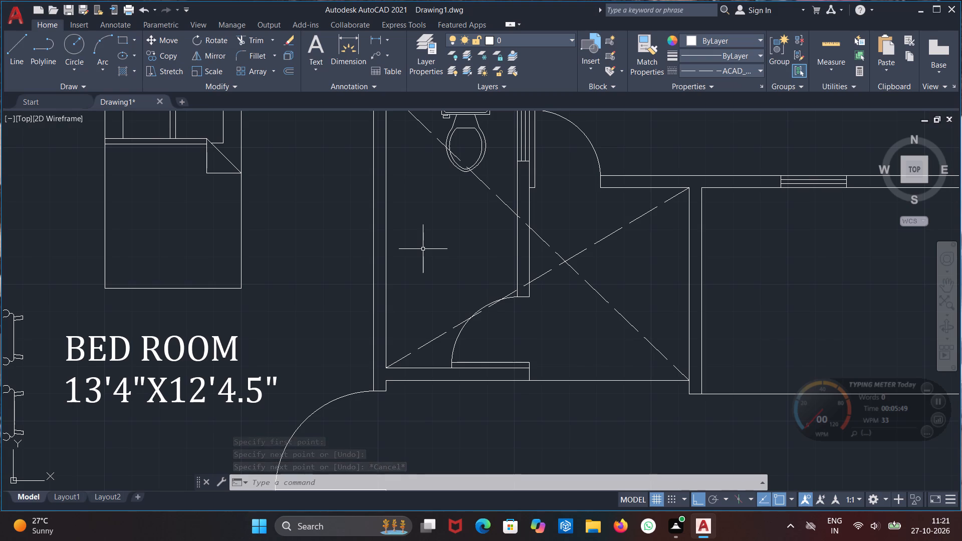
key(t)
key(Return)
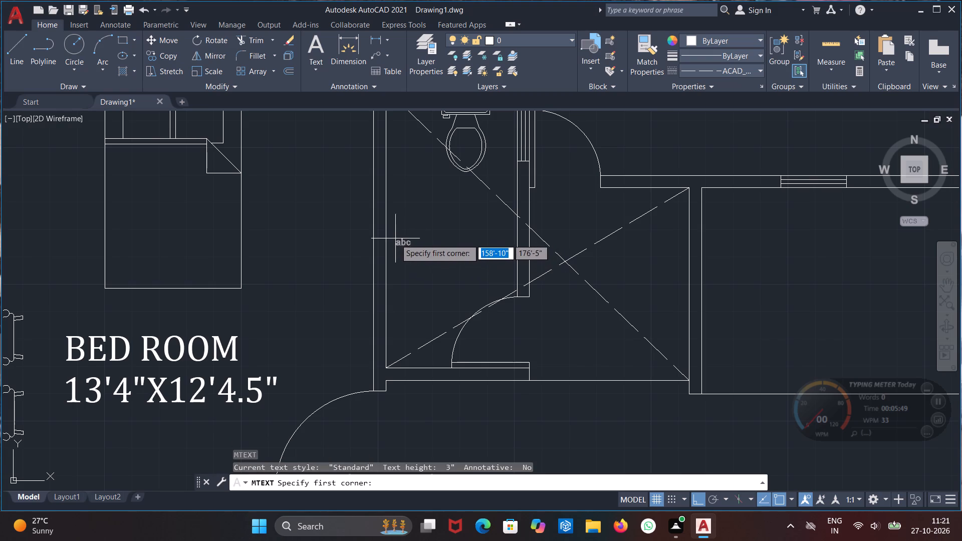
click(392, 251)
click(508, 325)
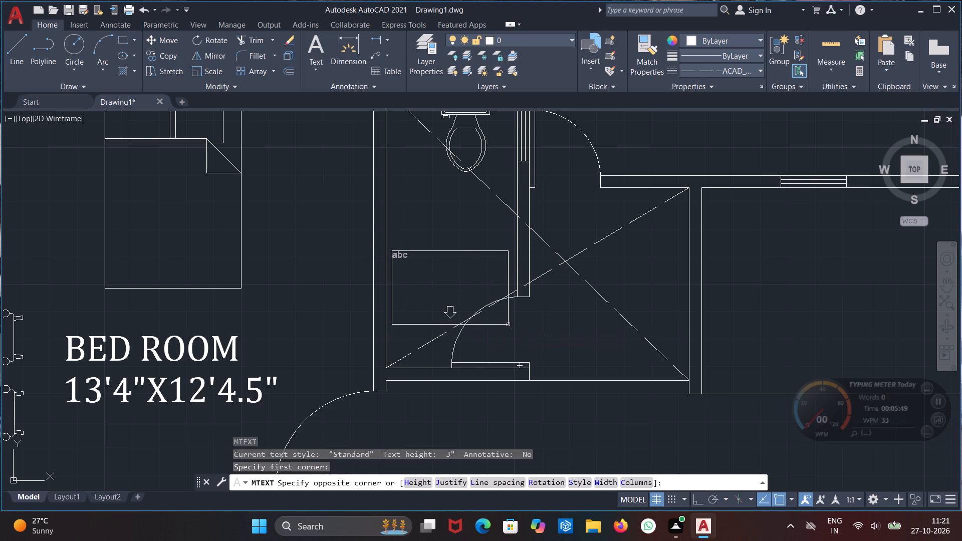
key(y)
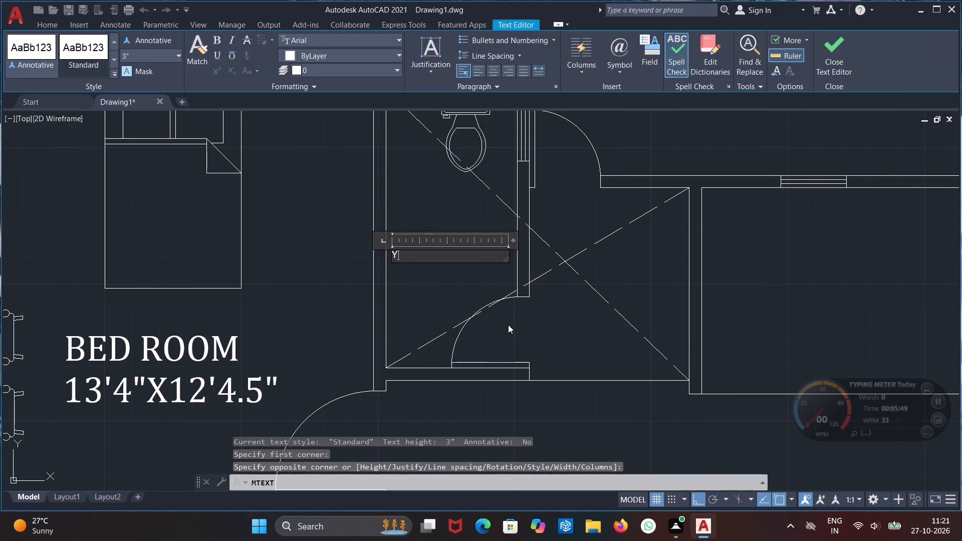
key(BackSpace)
text(TOIL)
text(ET)
key(Return)
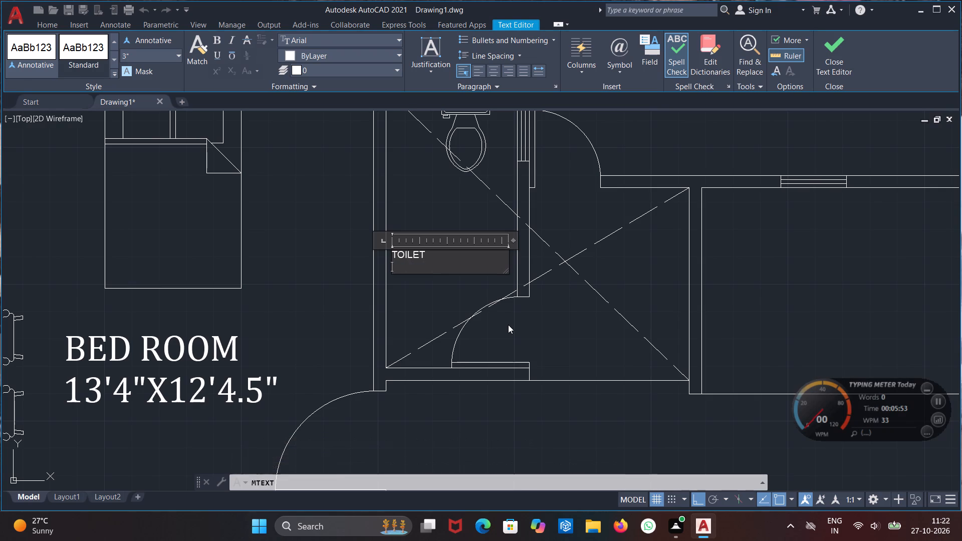
text(4')
key(x)
text(8')
text(6")
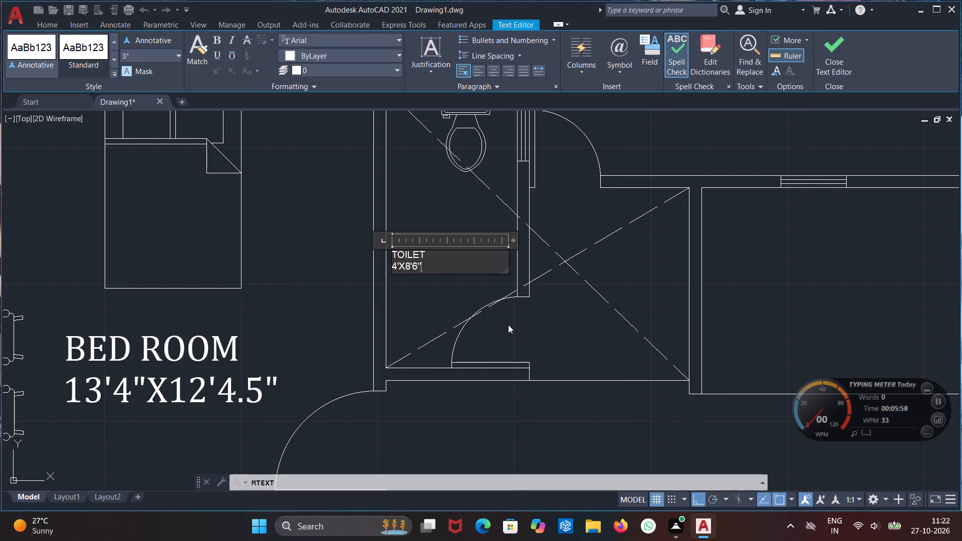
Format both lines of the toilet label with a 9" text height and the Cambria font.
drag(451, 266, 394, 270)
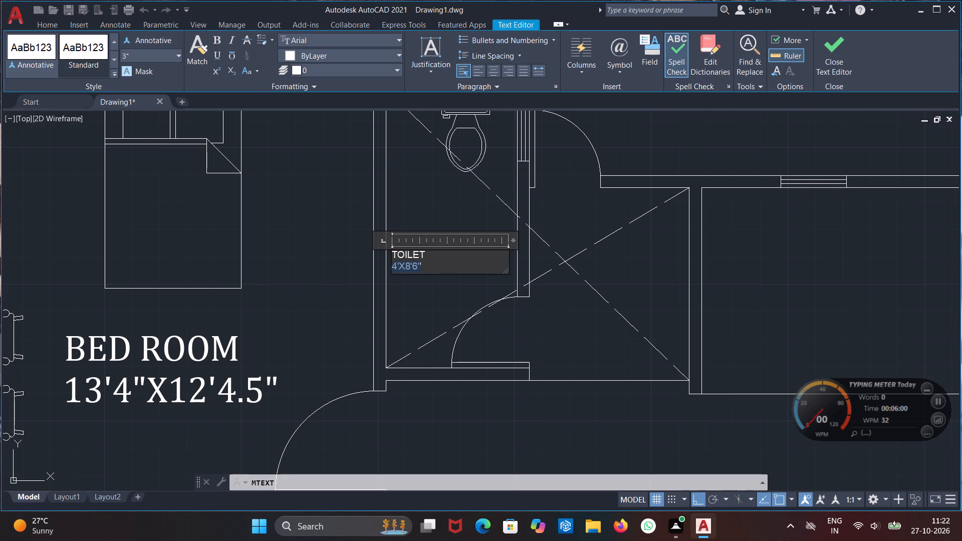
drag(394, 270, 387, 253)
click(128, 56)
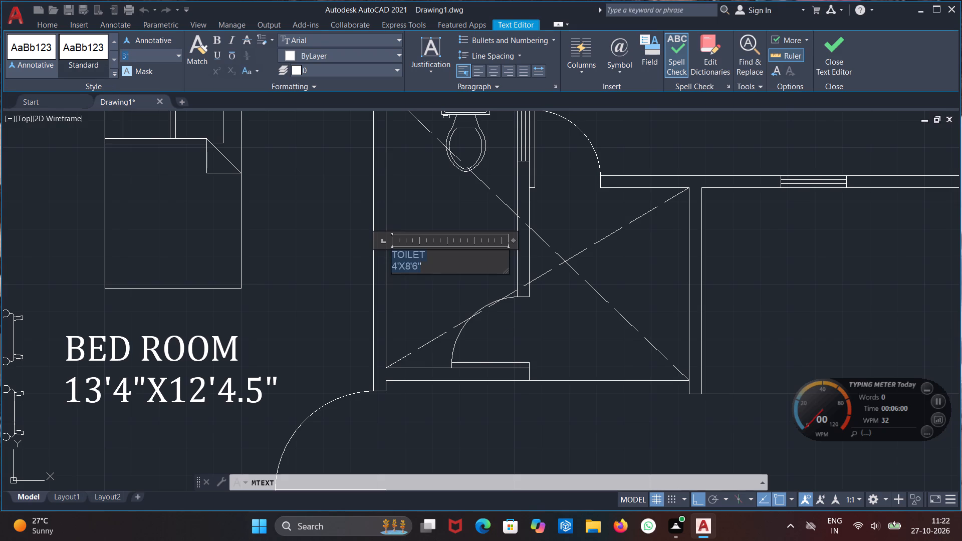
text(9")
key(Return)
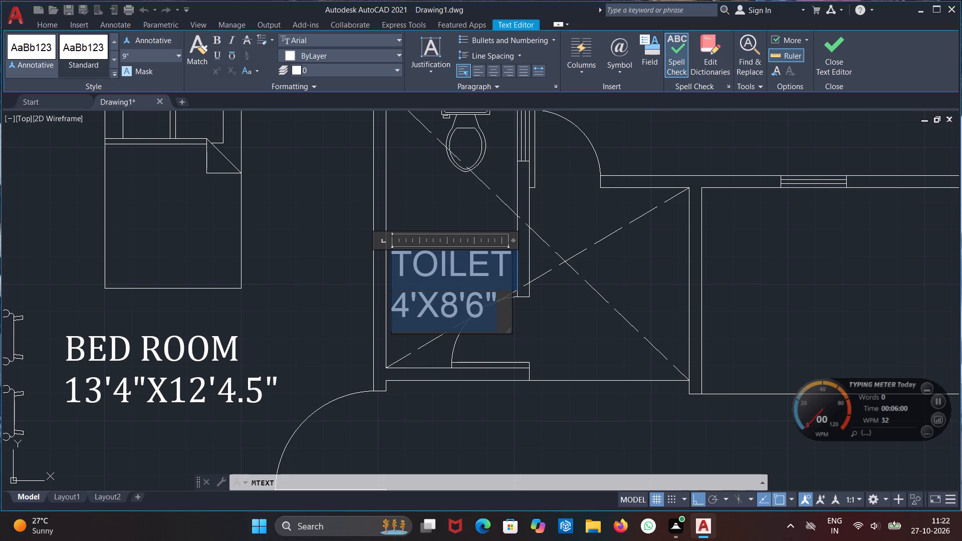
click(358, 43)
scroll(357, 116, down, 12)
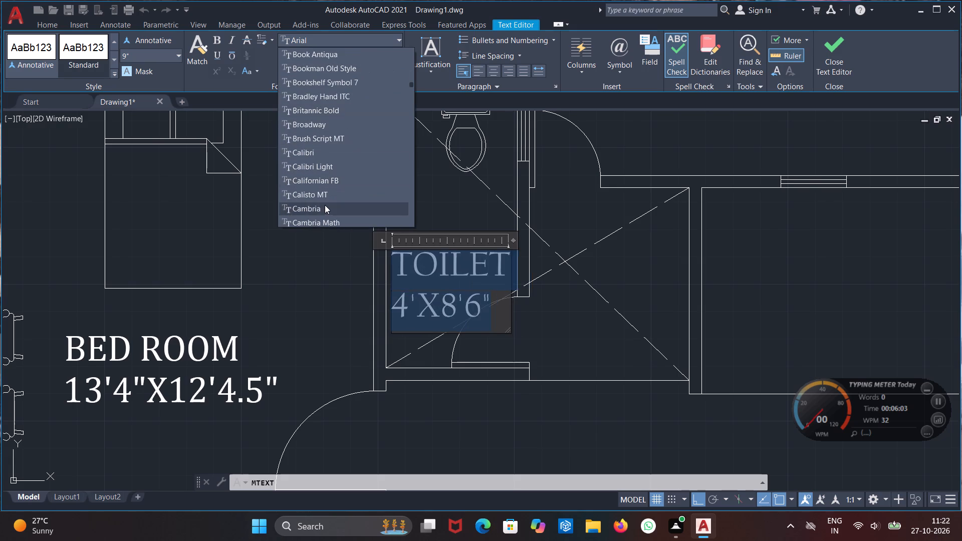
click(325, 205)
click(346, 262)
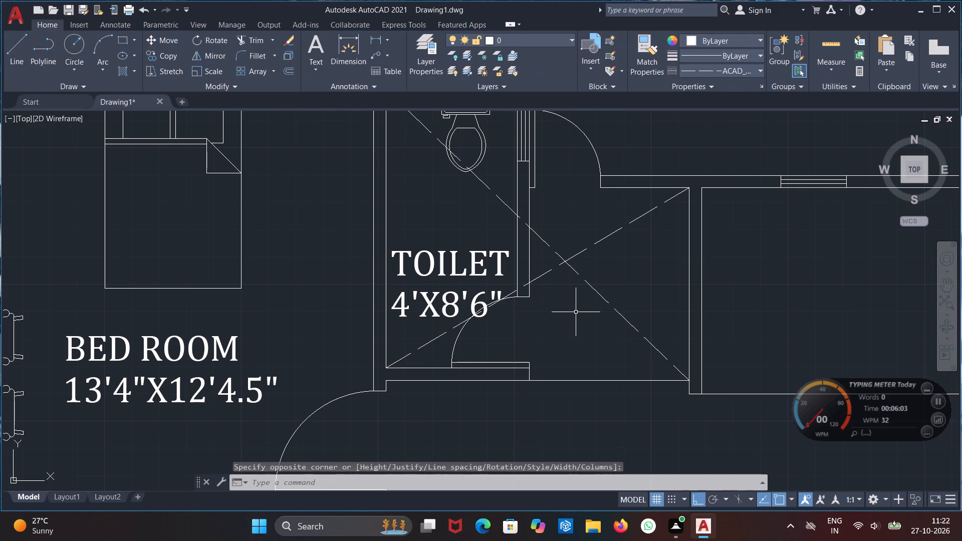
Add the multiline text label WASHING MACHINE in the space just east of the toilet room.
middle_drag(576, 312, 444, 347)
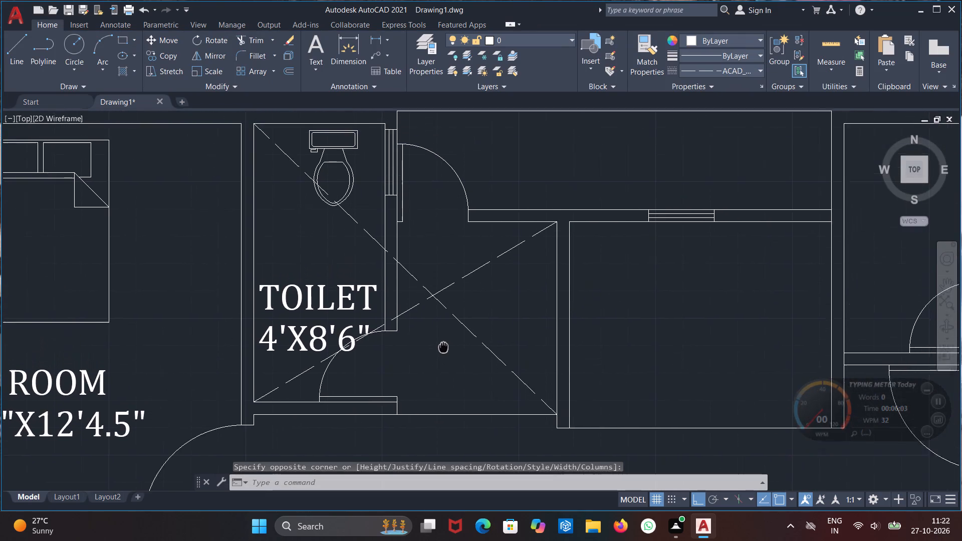
middle_drag(444, 347, 430, 343)
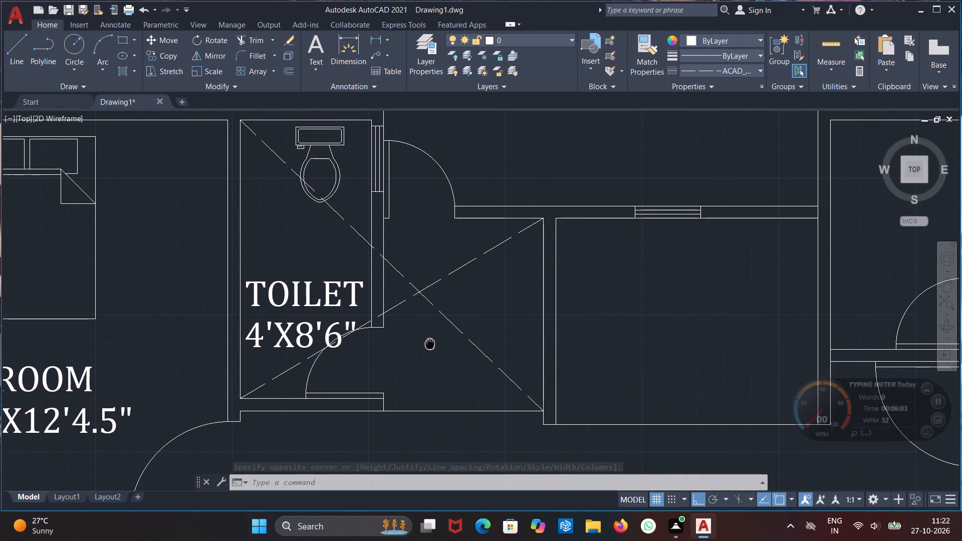
middle_drag(430, 343, 423, 319)
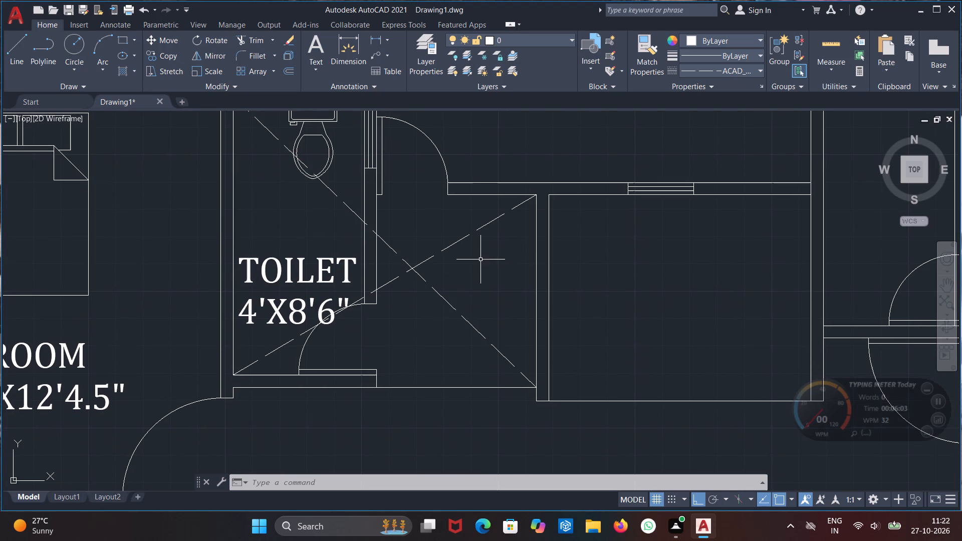
key(t)
key(Return)
click(391, 237)
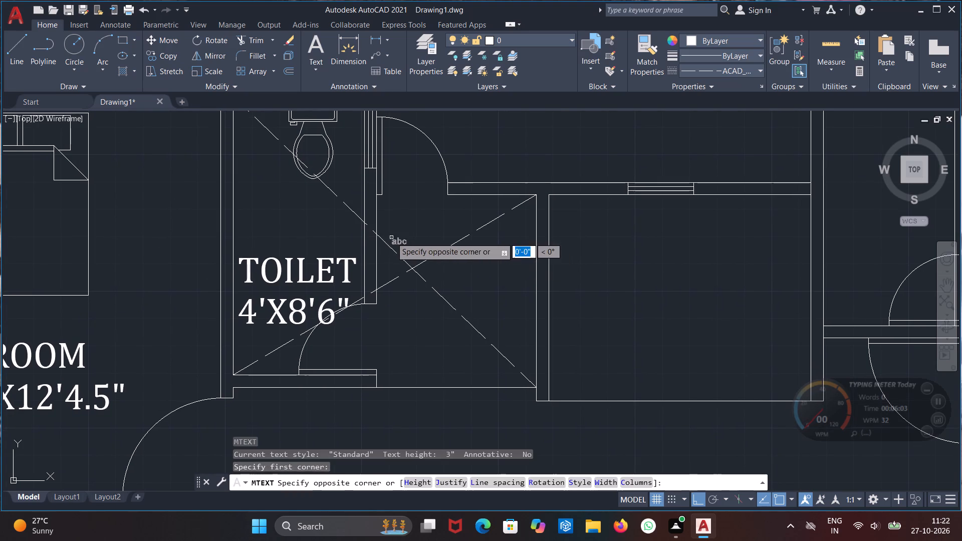
click(521, 352)
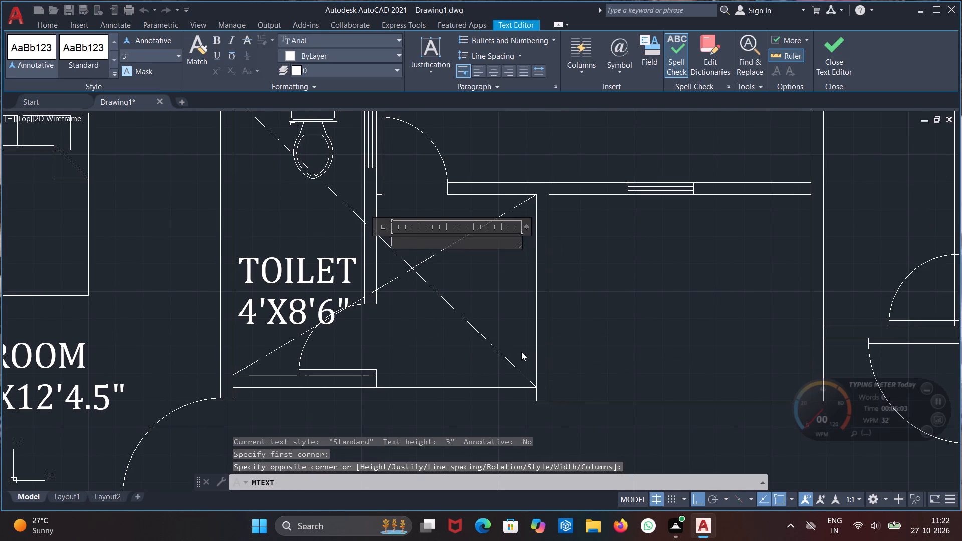
text(WASHING MACHINE)
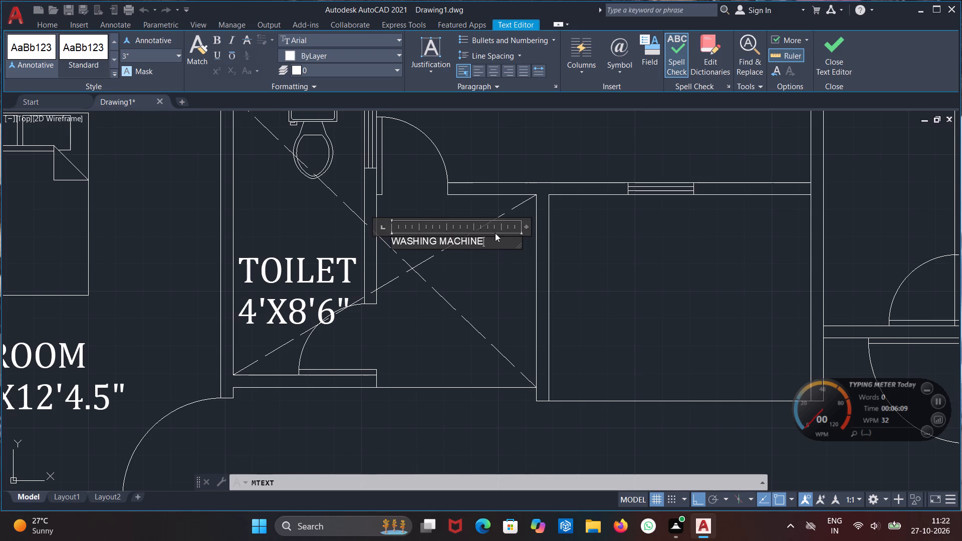
Format the WASHING MACHINE label with a 9" text height and the Cambria font.
drag(487, 241, 381, 239)
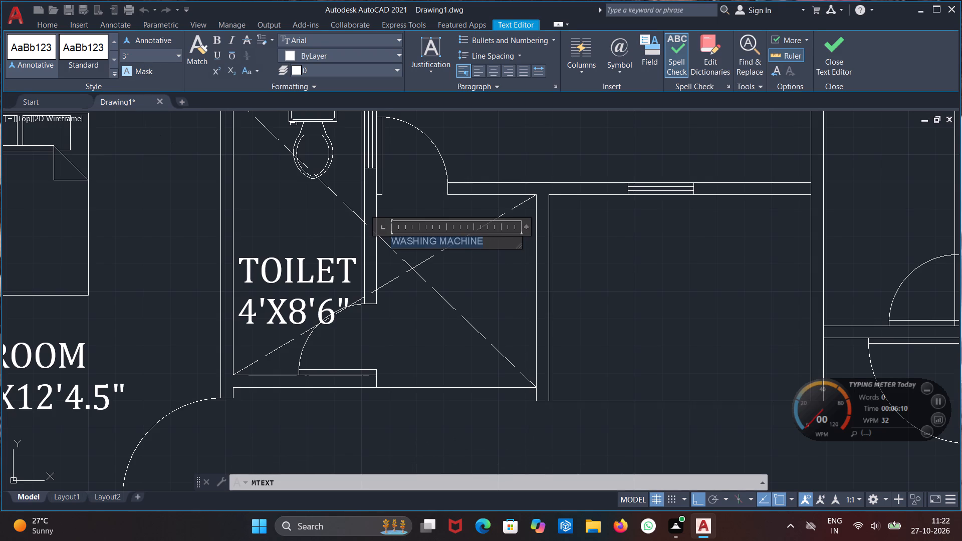
click(150, 54)
text(9")
key(Return)
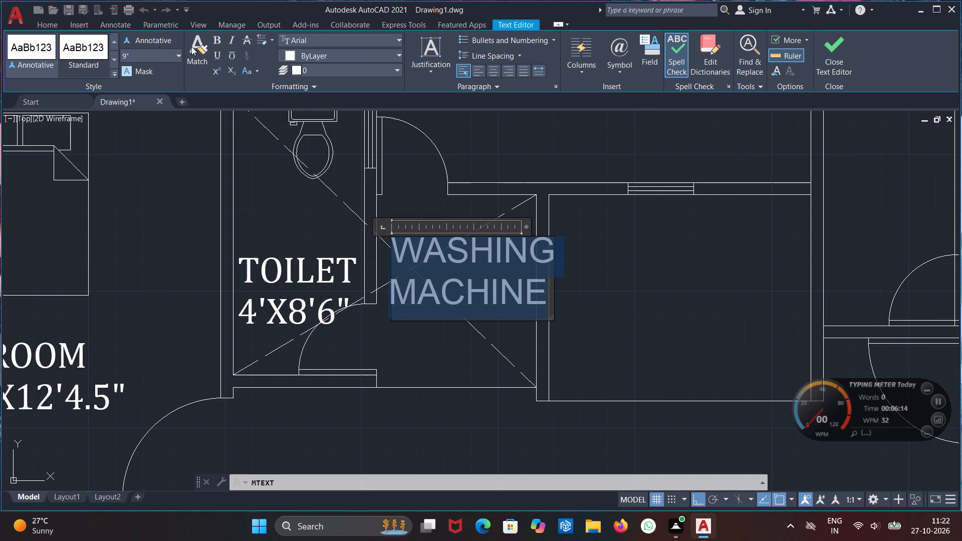
click(356, 39)
scroll(356, 137, down, 9)
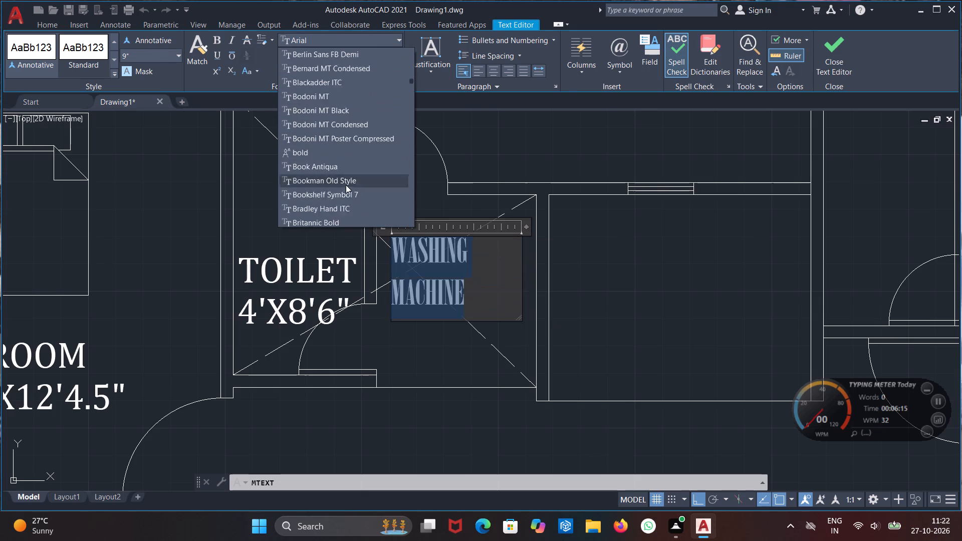
scroll(346, 185, down, 3)
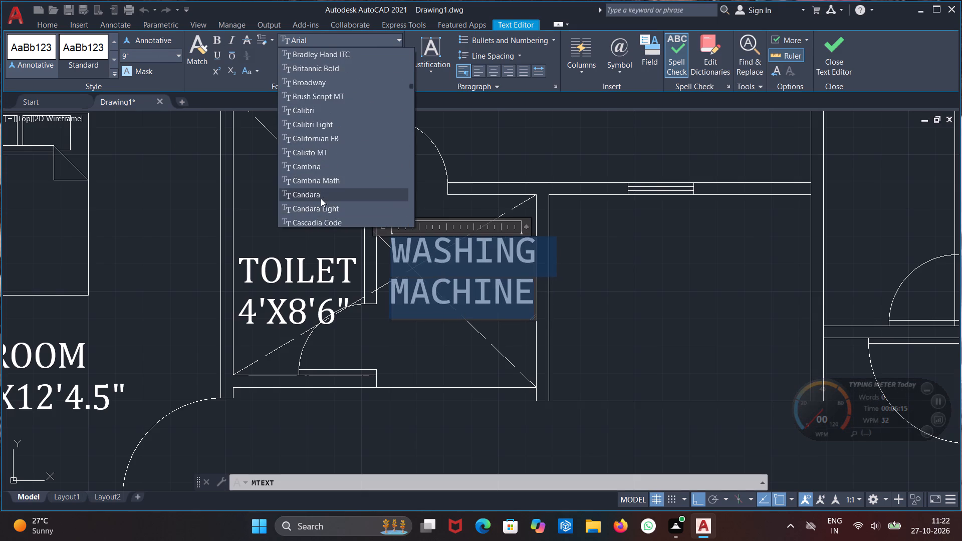
click(330, 166)
click(431, 334)
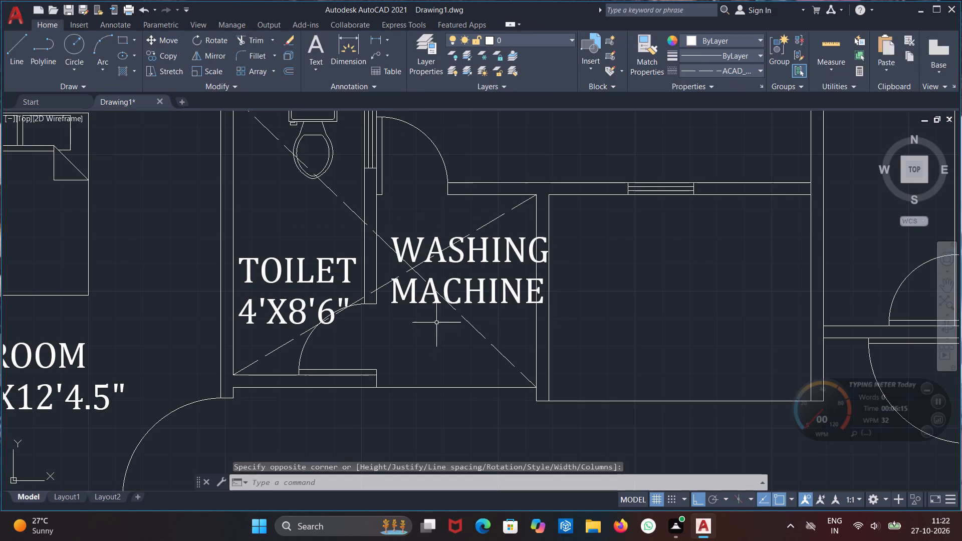
Move the WASHING MACHINE label slightly west so it starts at the toilet room's east wall.
click(460, 296)
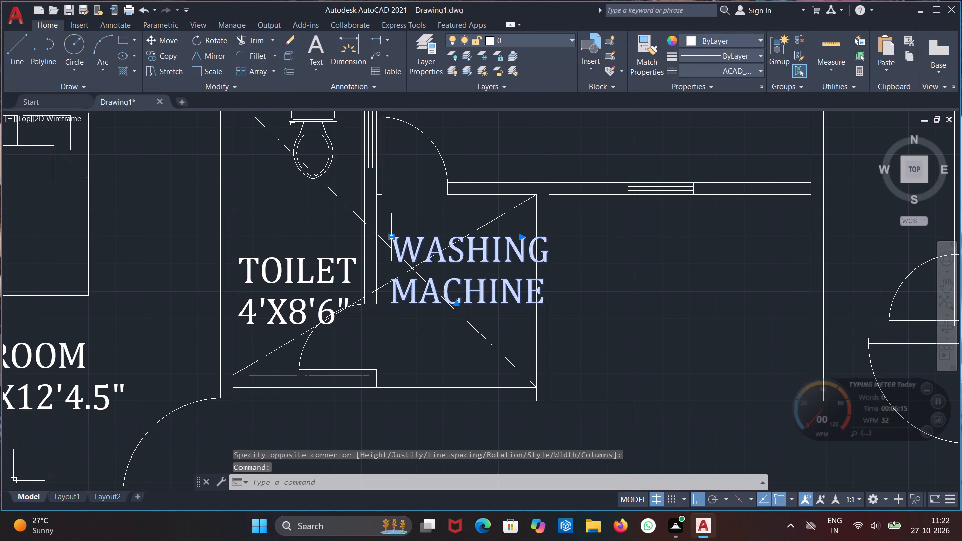
click(392, 236)
click(382, 237)
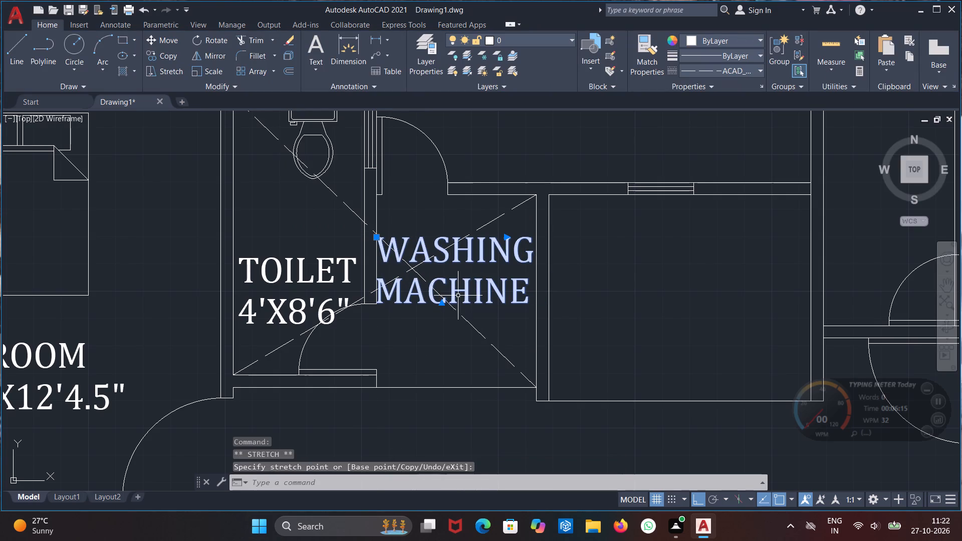
Rotate the WASHING MACHINE label to 270° about a base point near its southeast corner so it reads vertically.
key(r)
key(p)
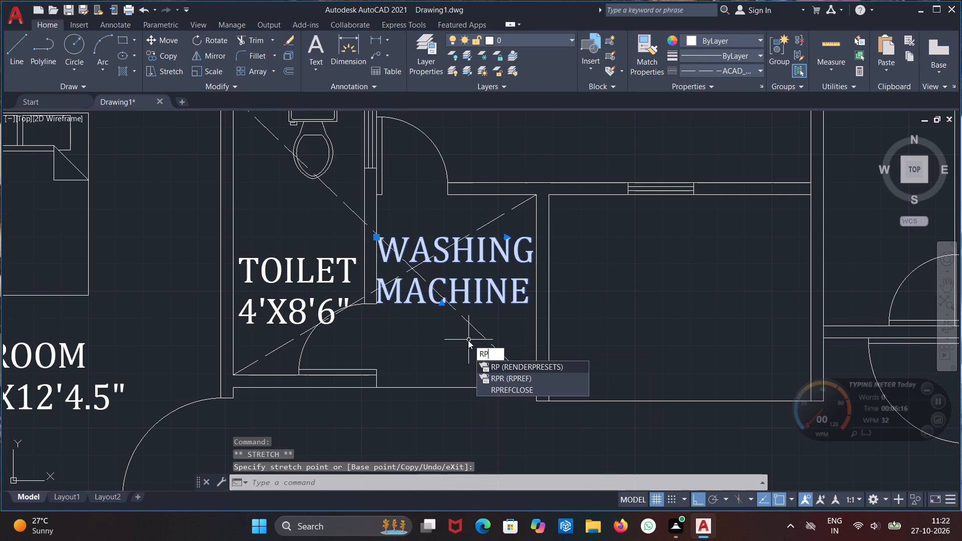
key(BackSpace)
key(o)
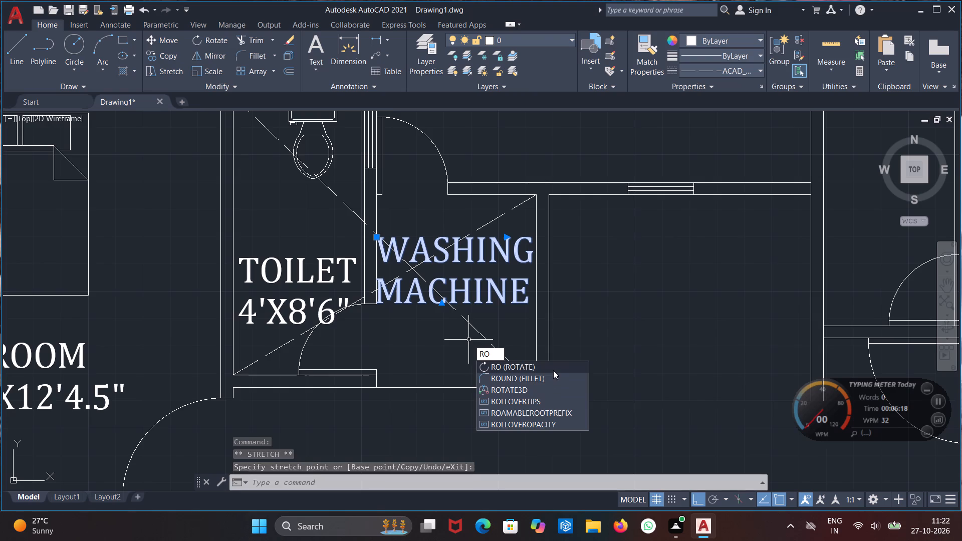
click(553, 367)
click(525, 300)
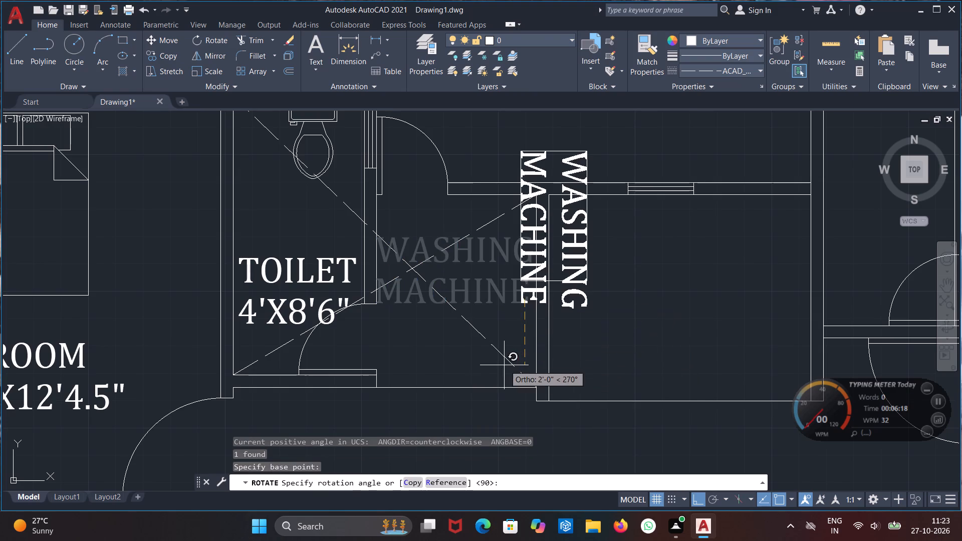
click(504, 367)
click(540, 262)
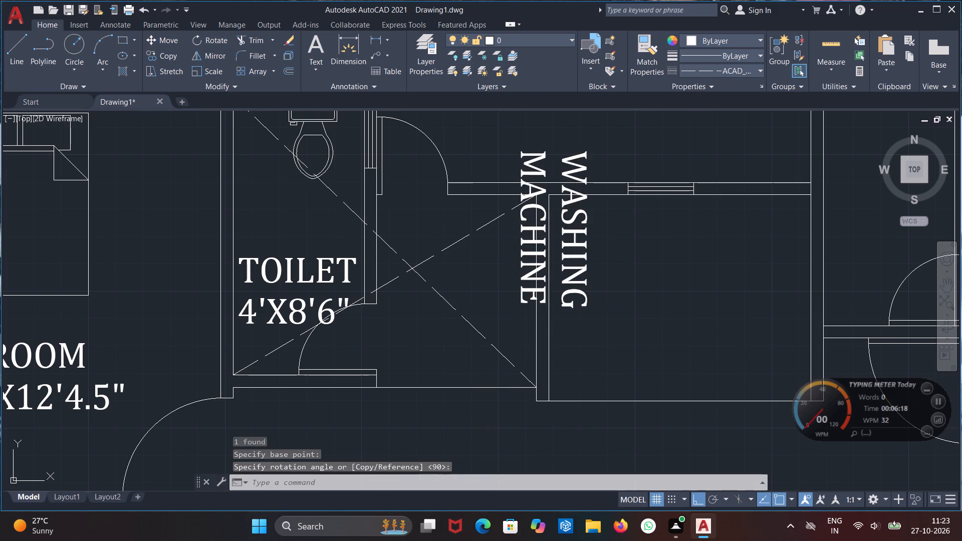
Move the vertical WASHING MACHINE label west and then south so it sits inside the crossed space beside the toilet room.
click(589, 152)
click(516, 174)
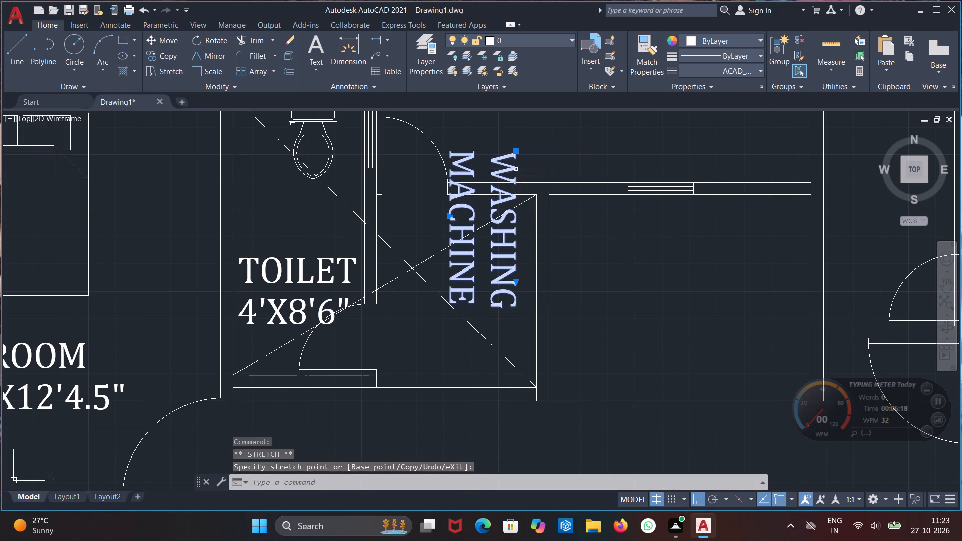
click(517, 151)
click(508, 210)
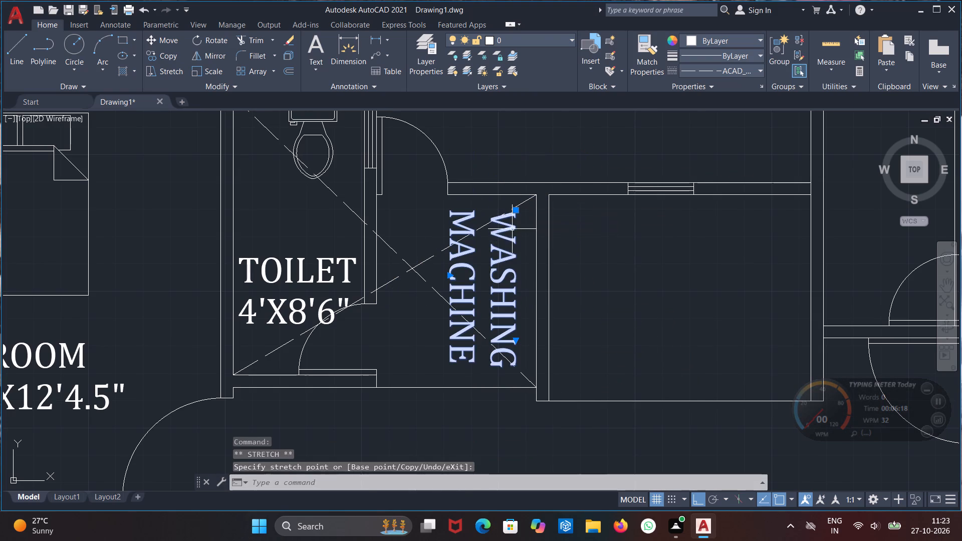
key(Escape)
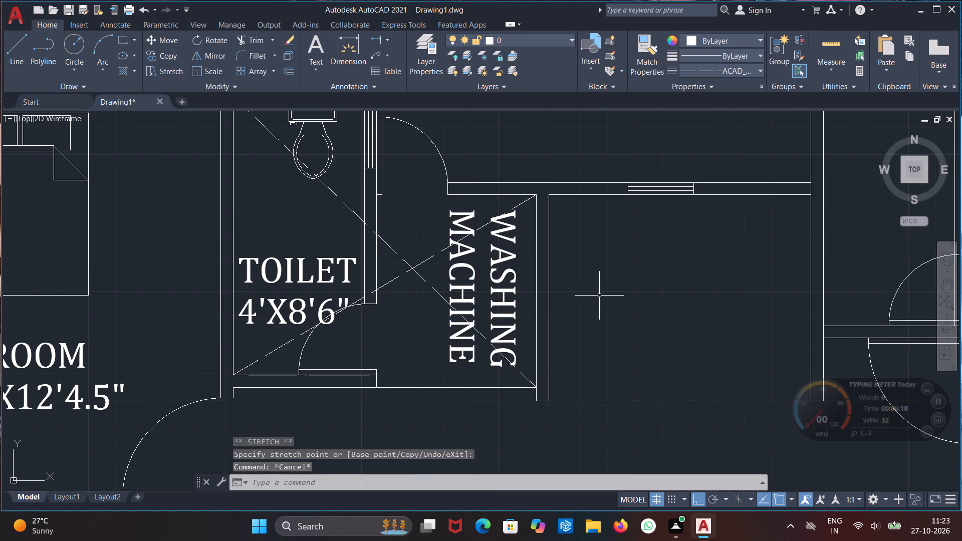
With the linetype set to ByLayer, draw a diagonal from the southeast to the northwest corner of the long space north of the washing area.
middle_drag(599, 294, 526, 420)
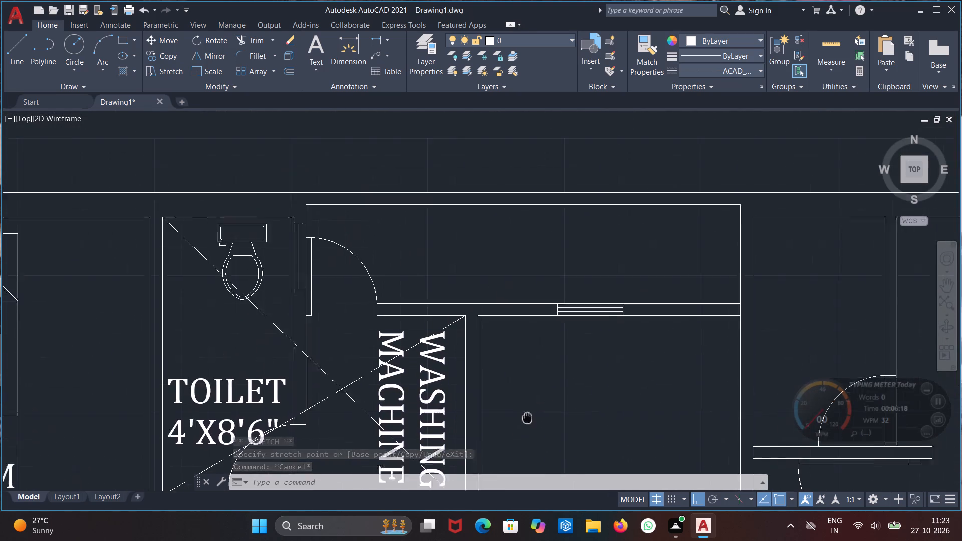
middle_drag(526, 420, 510, 446)
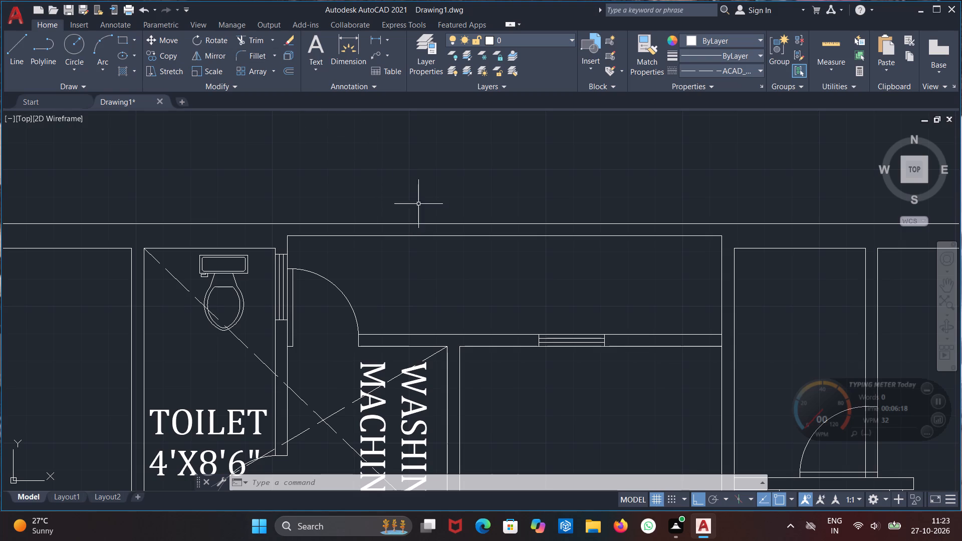
click(744, 69)
click(737, 85)
key(l)
key(Return)
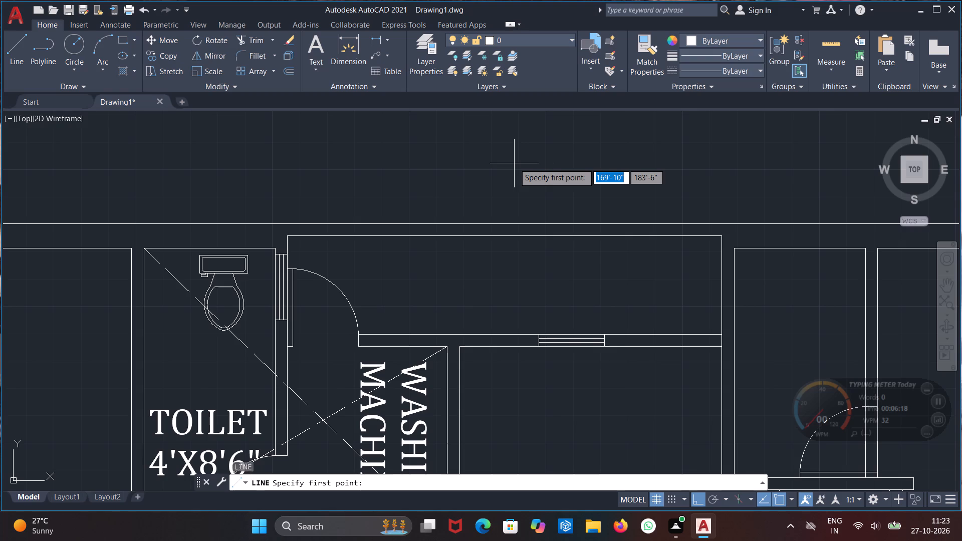
middle_drag(505, 288, 479, 257)
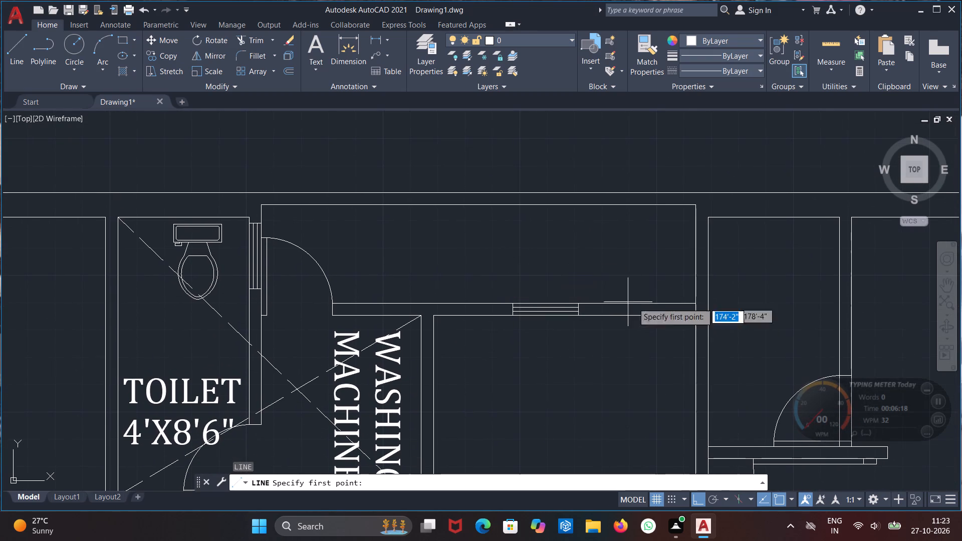
click(694, 303)
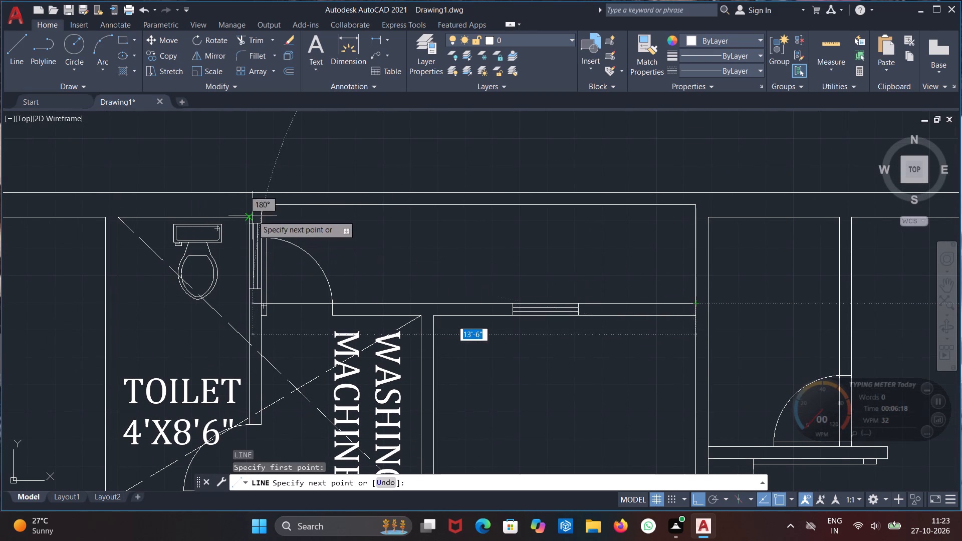
click(263, 207)
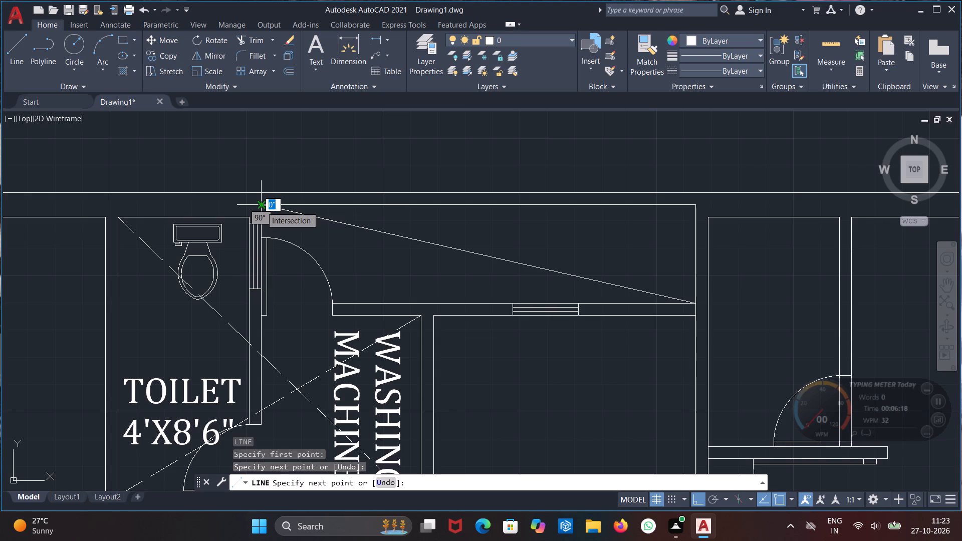
key(Escape)
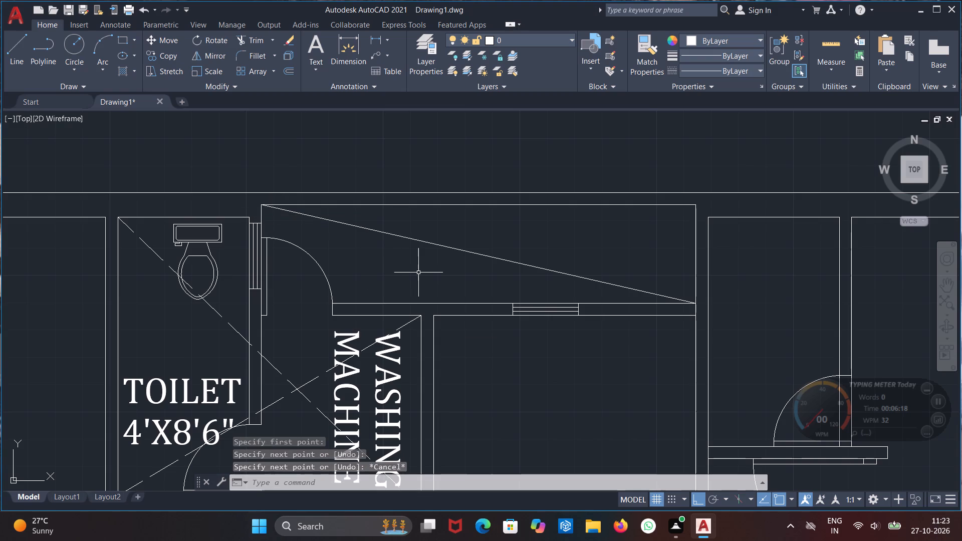
Draw the opposite diagonal from that space's northeast corner to the base of the door at its west wall.
key(l)
key(Return)
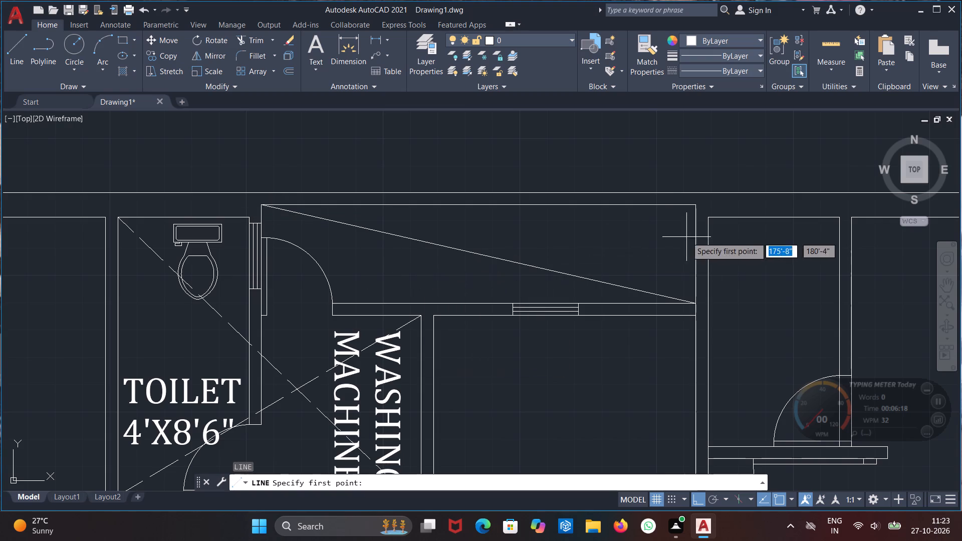
click(694, 206)
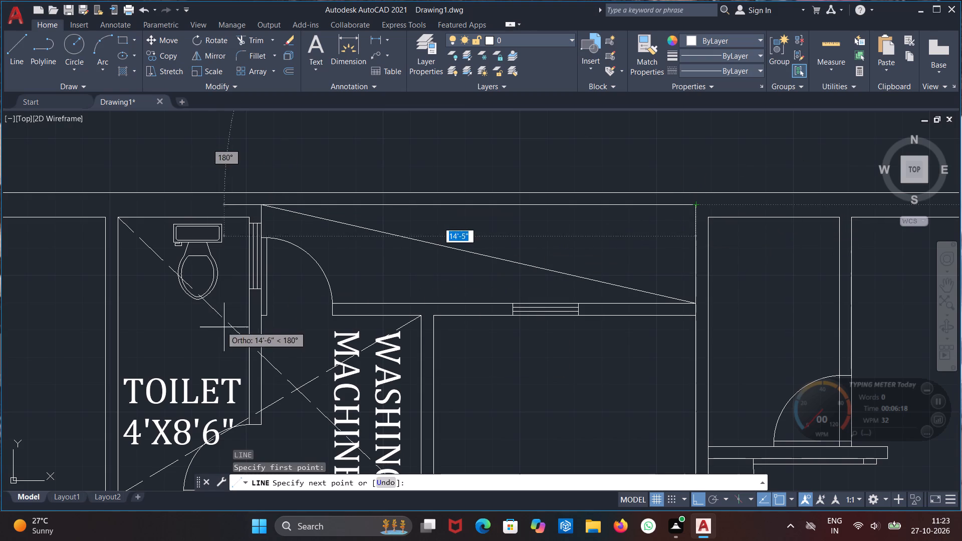
click(261, 315)
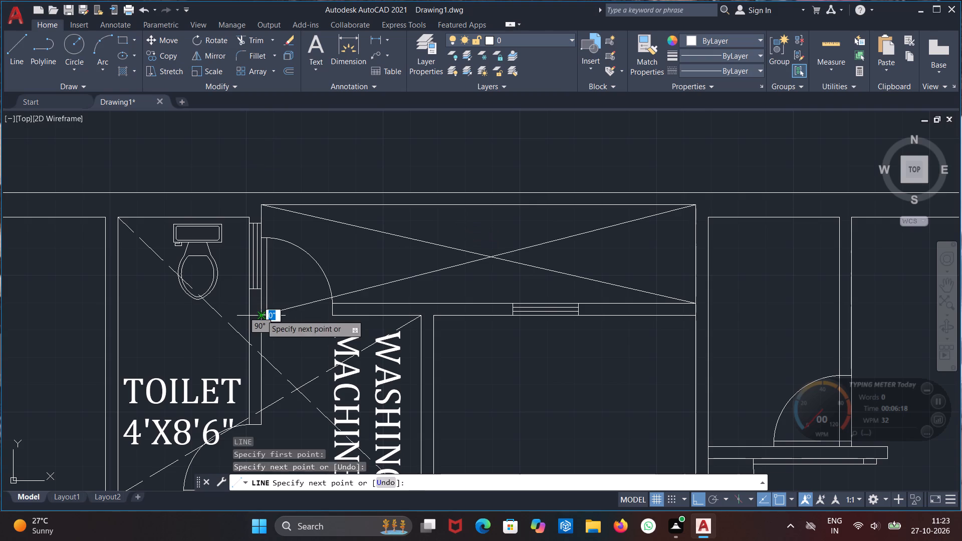
key(Escape)
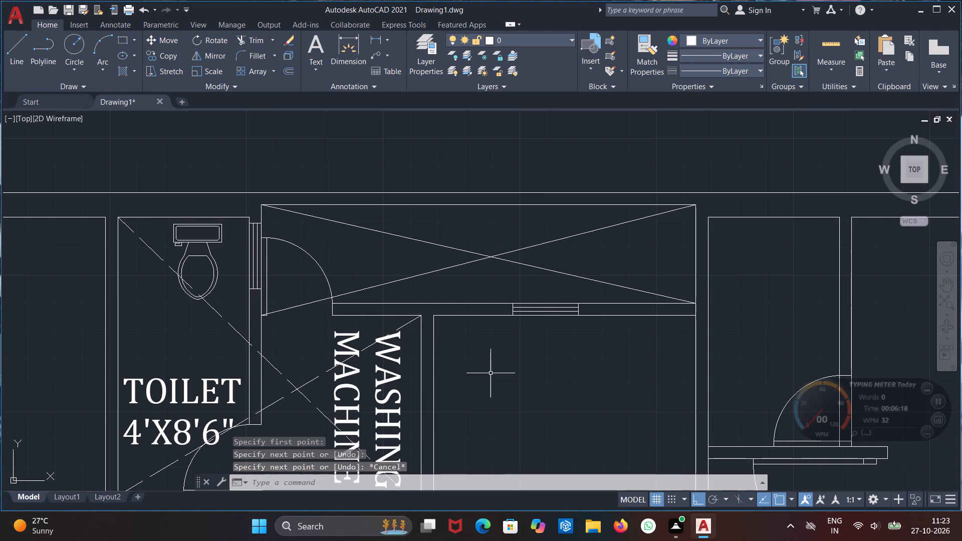
Add the multiline text label DUCT near the middle of the crossed long space along the north wall.
scroll(493, 374, down, 1)
middle_drag(522, 403, 487, 381)
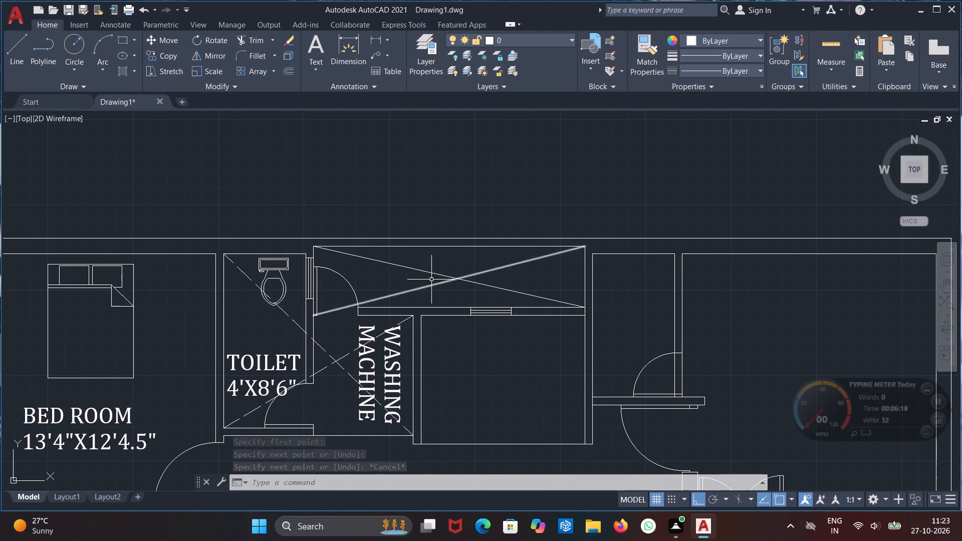
scroll(438, 268, up, 1)
key(t)
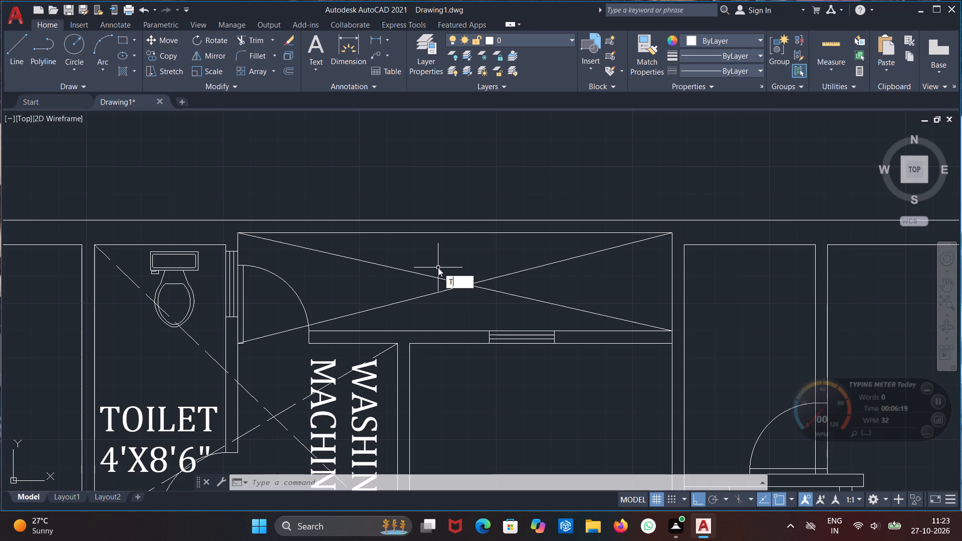
key(Return)
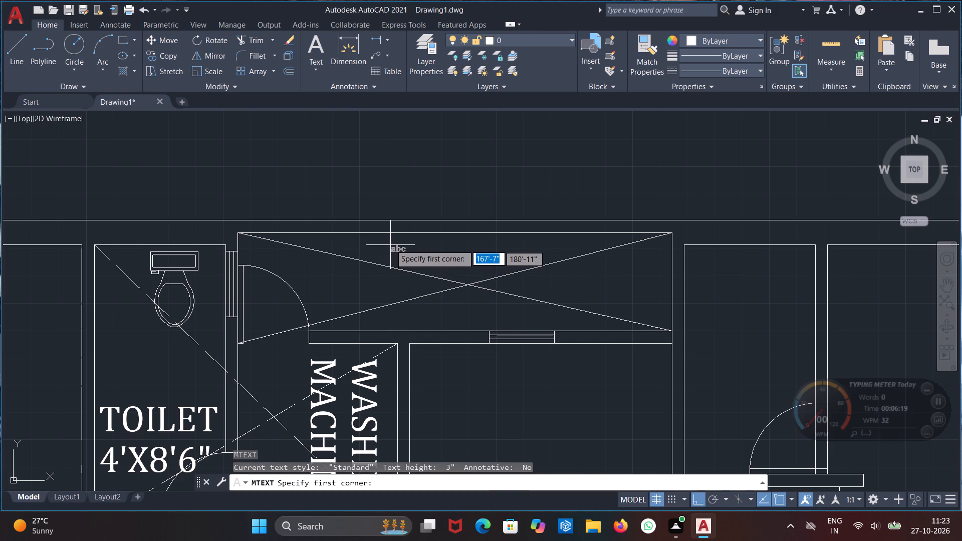
click(390, 242)
click(540, 297)
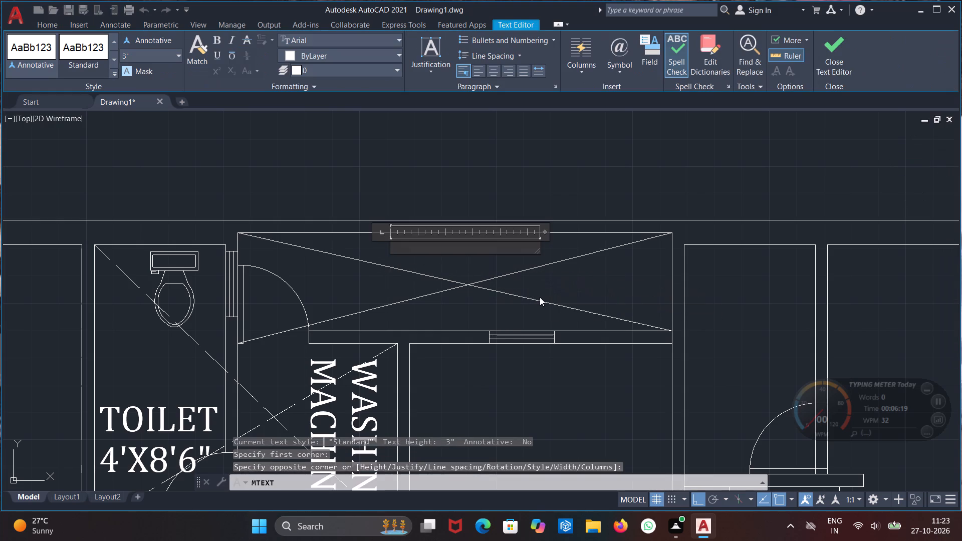
text(DU)
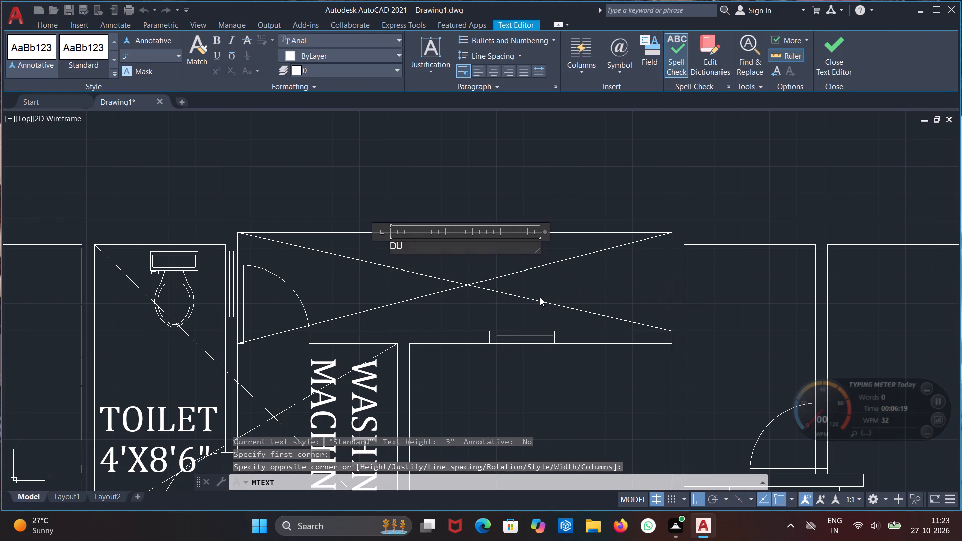
text(CT)
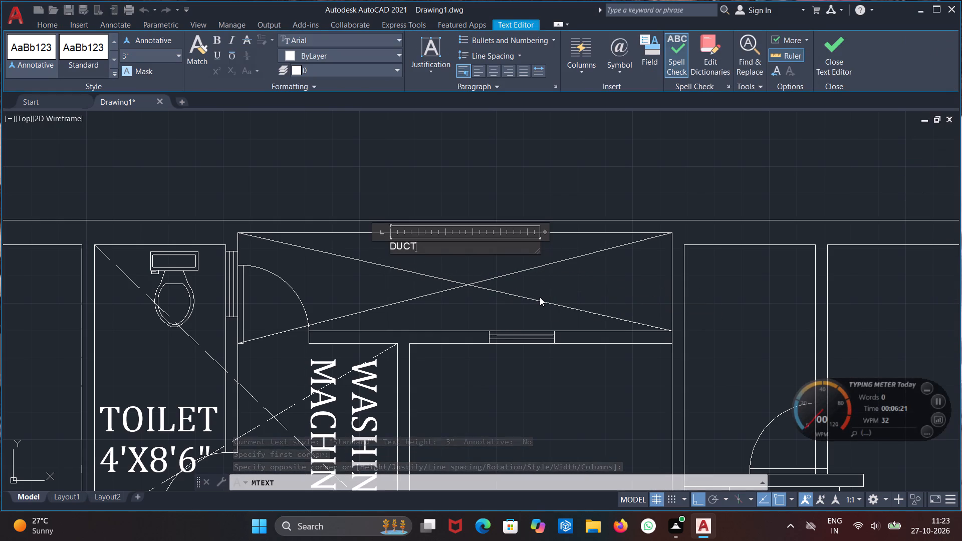
Format the DUCT label with a 9" text height and the Cambria font.
drag(421, 243, 345, 249)
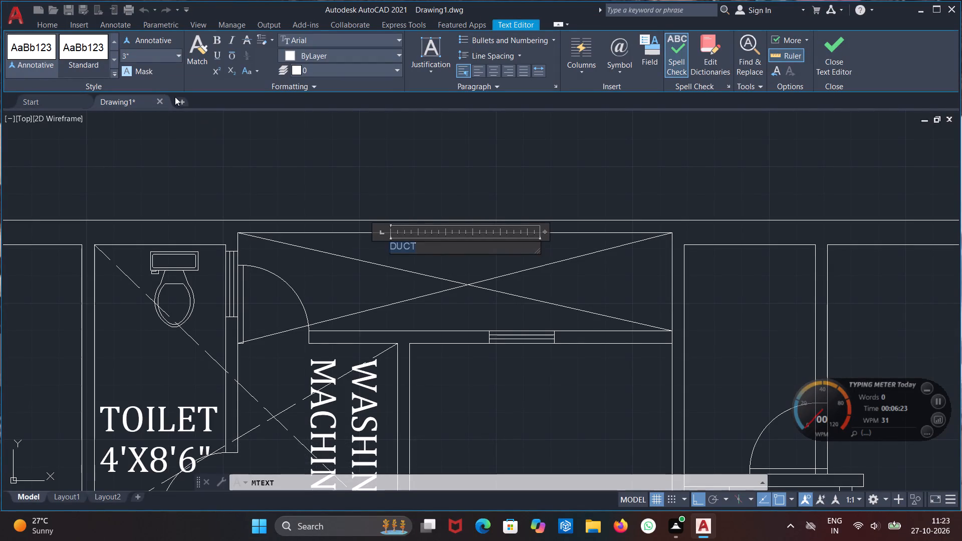
click(130, 54)
text(9")
key(Return)
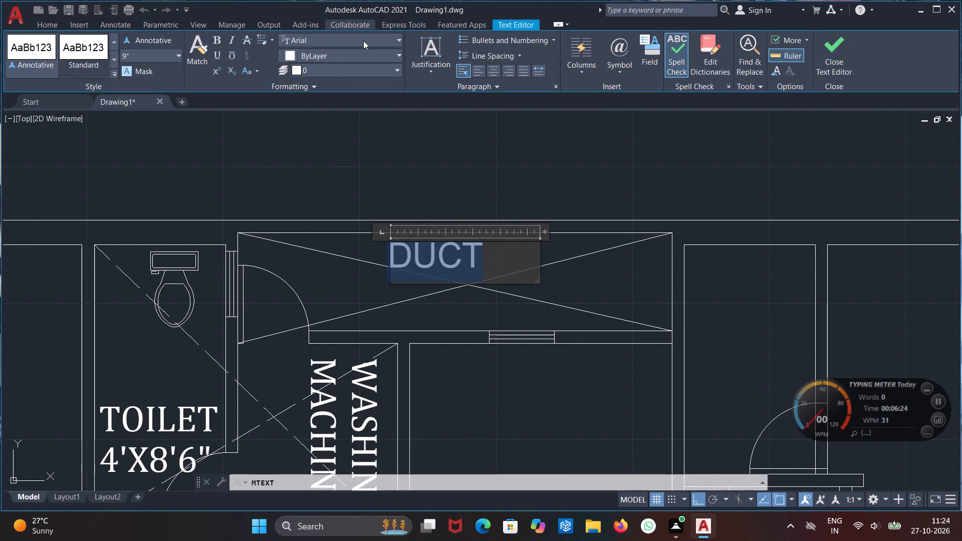
click(363, 41)
scroll(365, 78, down, 3)
scroll(354, 151, down, 8)
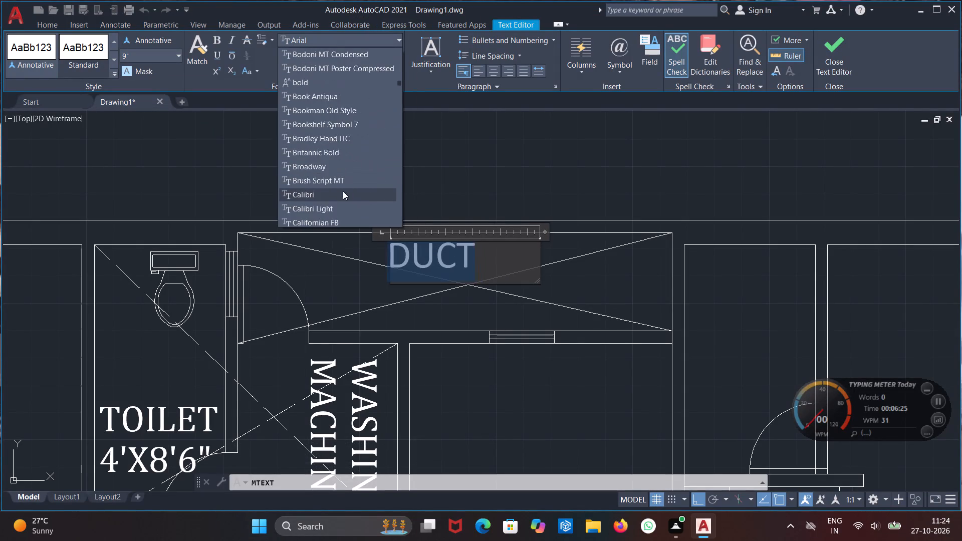
scroll(342, 195, down, 1)
click(332, 207)
click(338, 279)
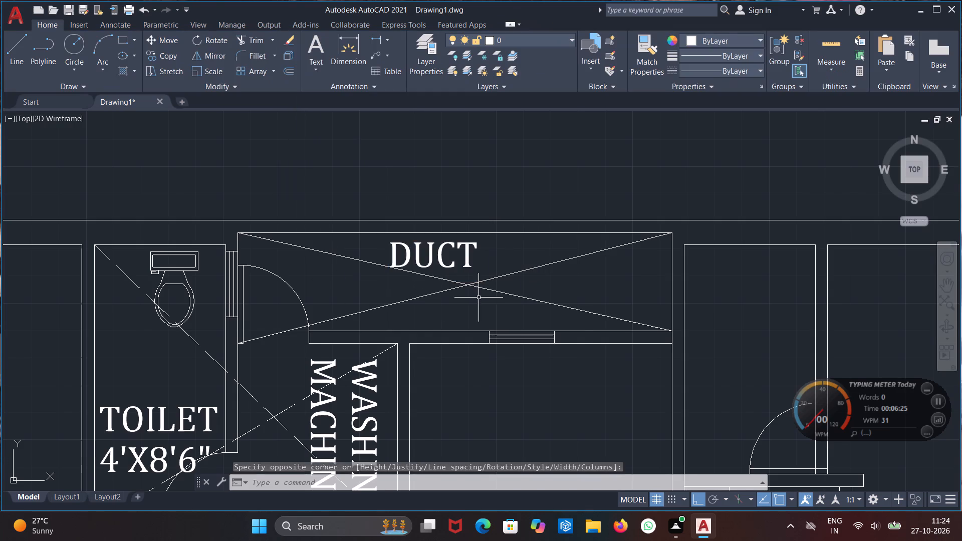
Add the two-line multiline text label KITCHEN 8'X5'11" in the room south of the duct, east of the washing machine space.
scroll(506, 300, down, 1)
middle_drag(530, 398, 469, 306)
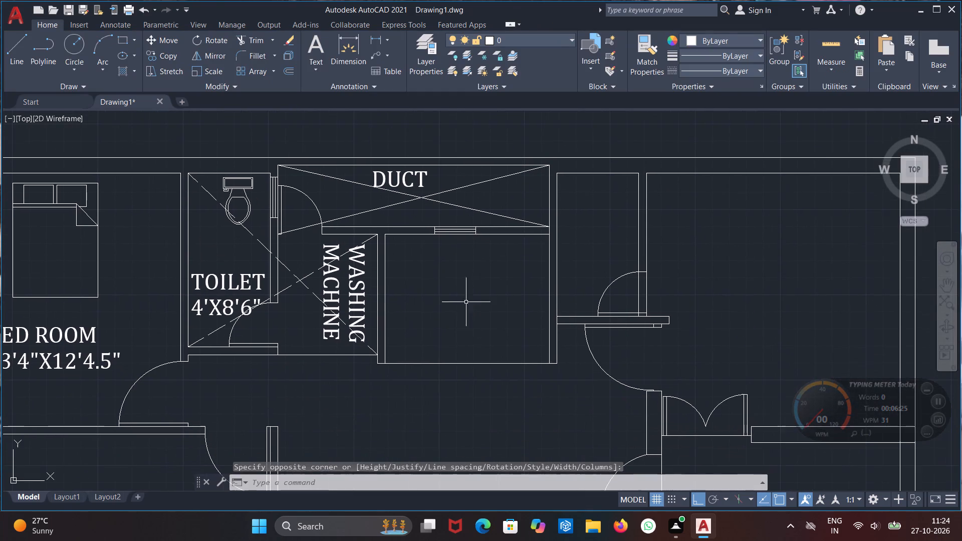
key(t)
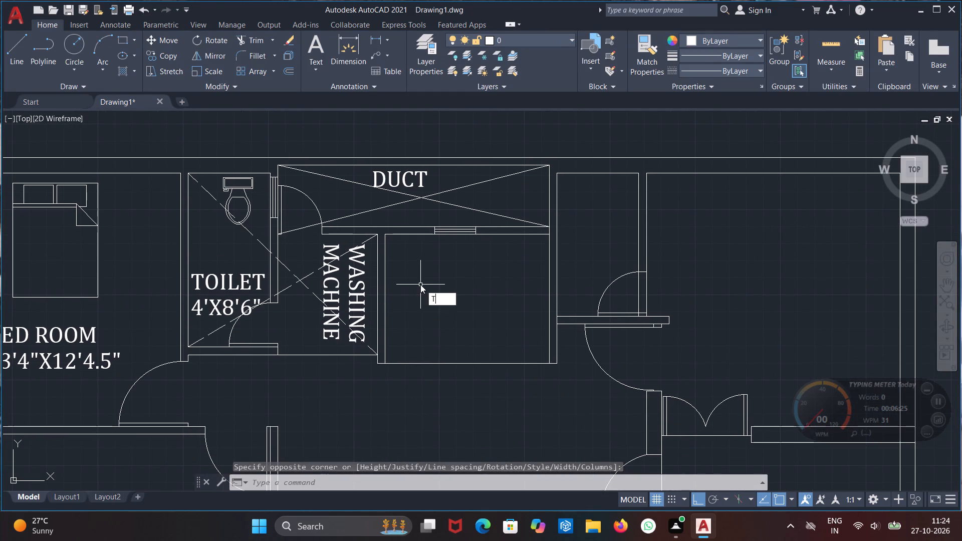
key(Return)
click(411, 262)
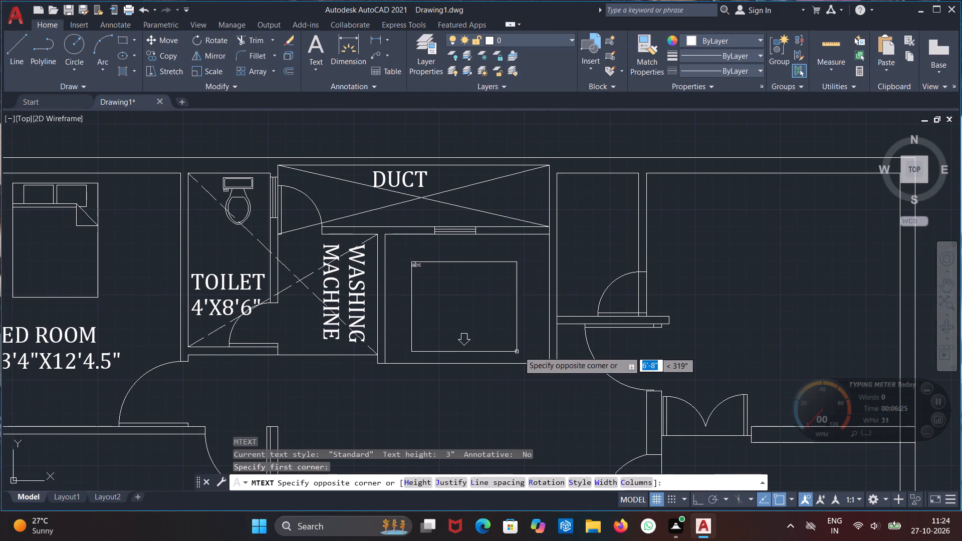
click(531, 345)
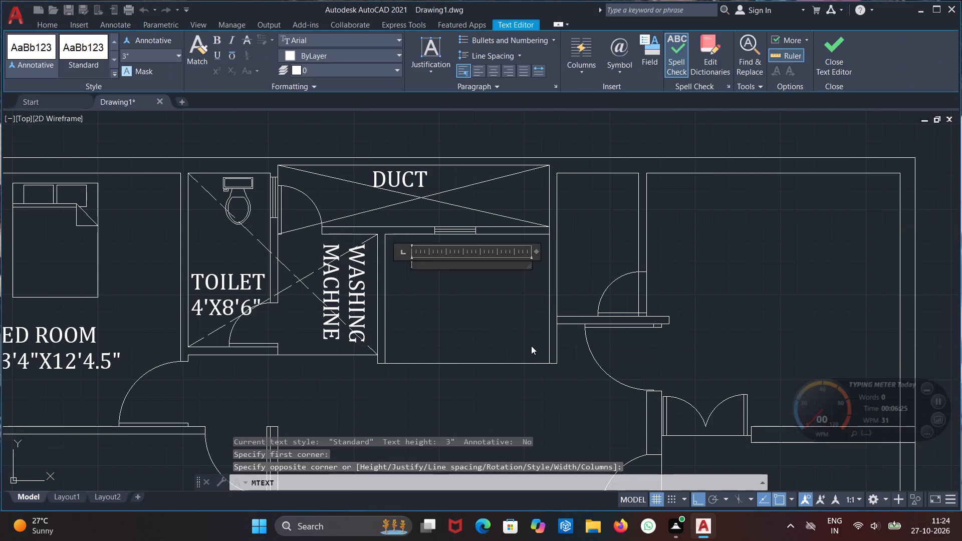
text(KITCHE)
key(n)
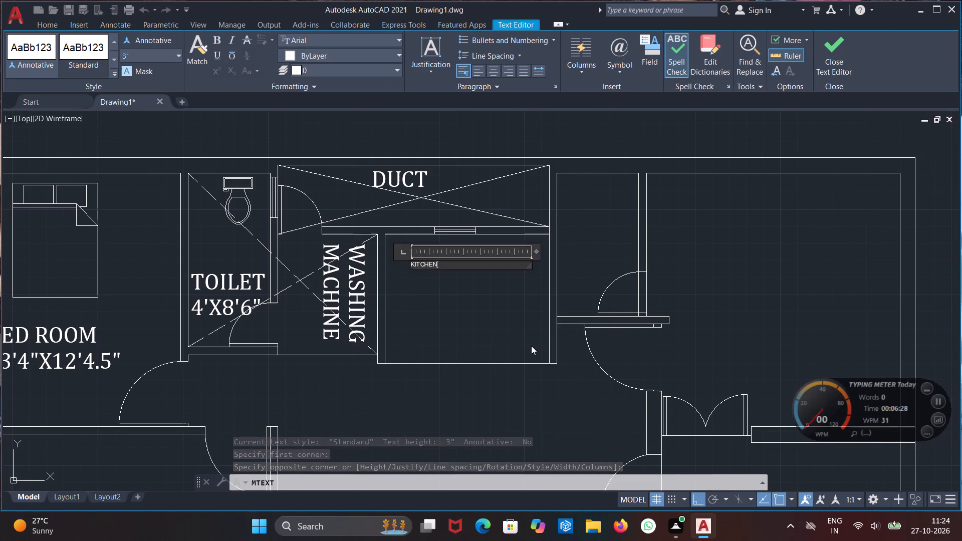
key(Return)
text(8')
text(X5'11")
key(Return)
key(BackSpace)
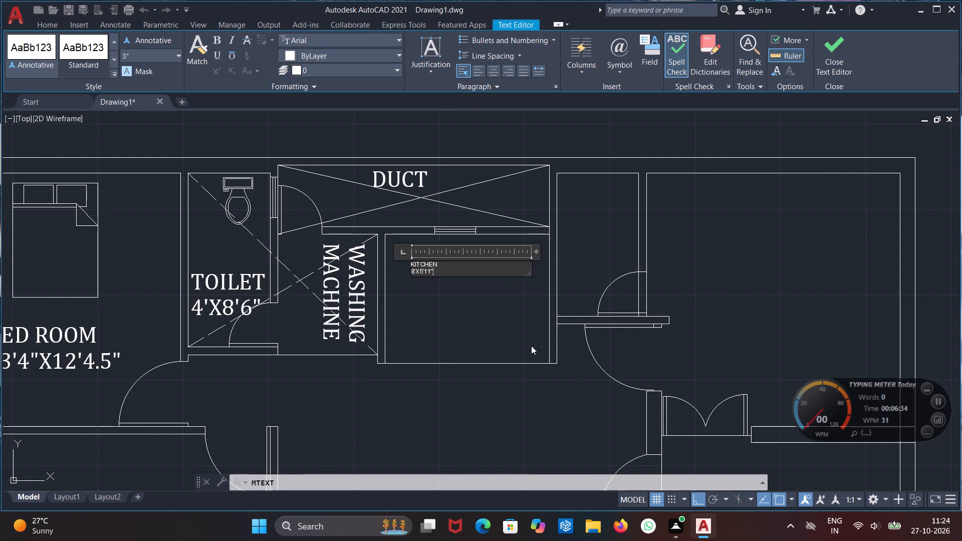
Format both lines of the KITCHEN 8'X5'11" label with a 9" text height and the Cambria font.
scroll(422, 275, up, 2)
drag(465, 265, 461, 265)
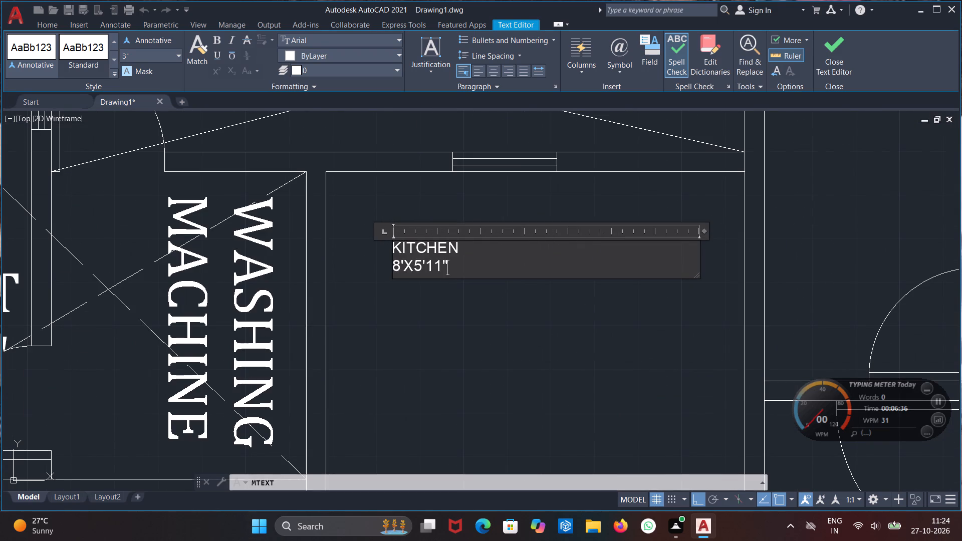
drag(461, 265, 371, 241)
click(151, 57)
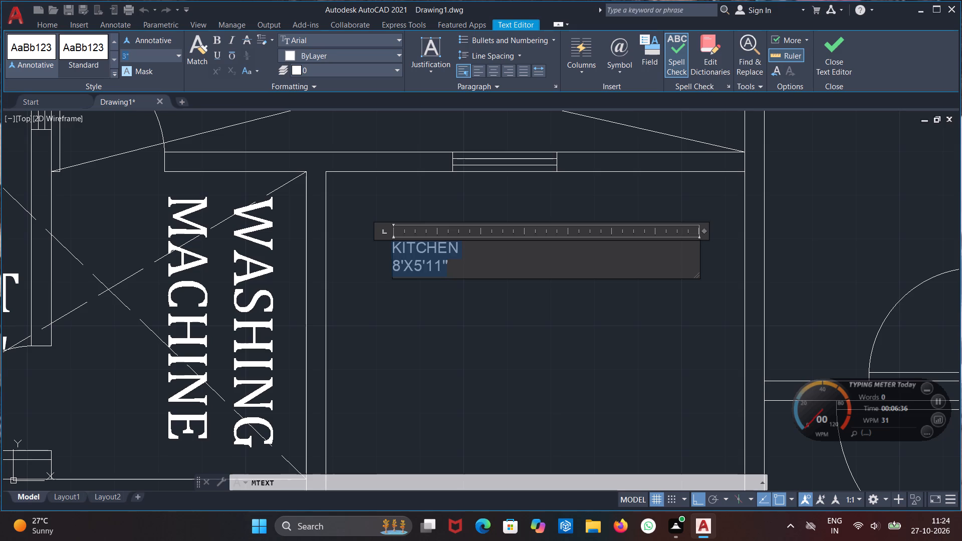
key(9)
key(shift+quotedbl)
key(Return)
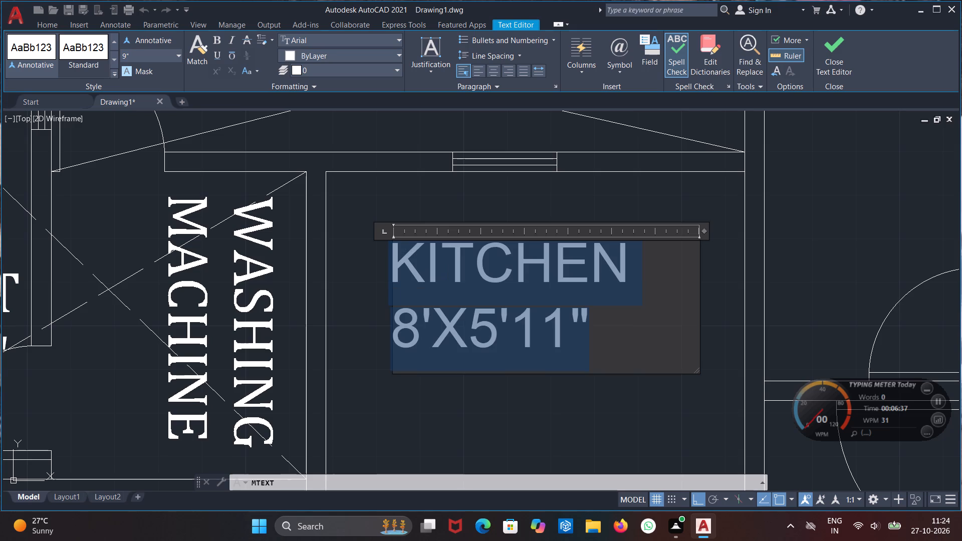
click(347, 36)
scroll(346, 174, down, 7)
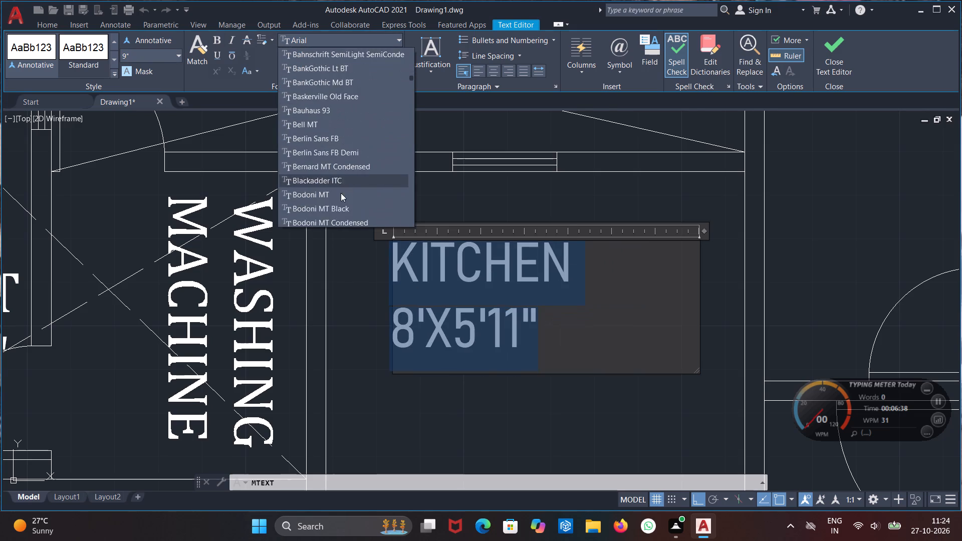
scroll(331, 212, down, 5)
click(320, 209)
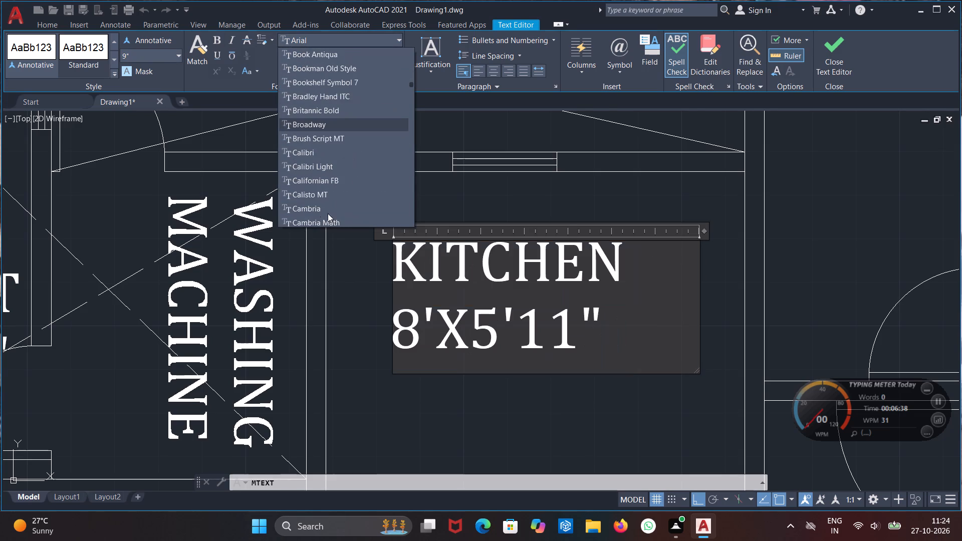
click(374, 270)
Move the KITCHEN label slightly east and south so it sits nearer the middle of the kitchen.
scroll(380, 270, down, 3)
scroll(415, 312, up, 2)
middle_drag(415, 312, 419, 301)
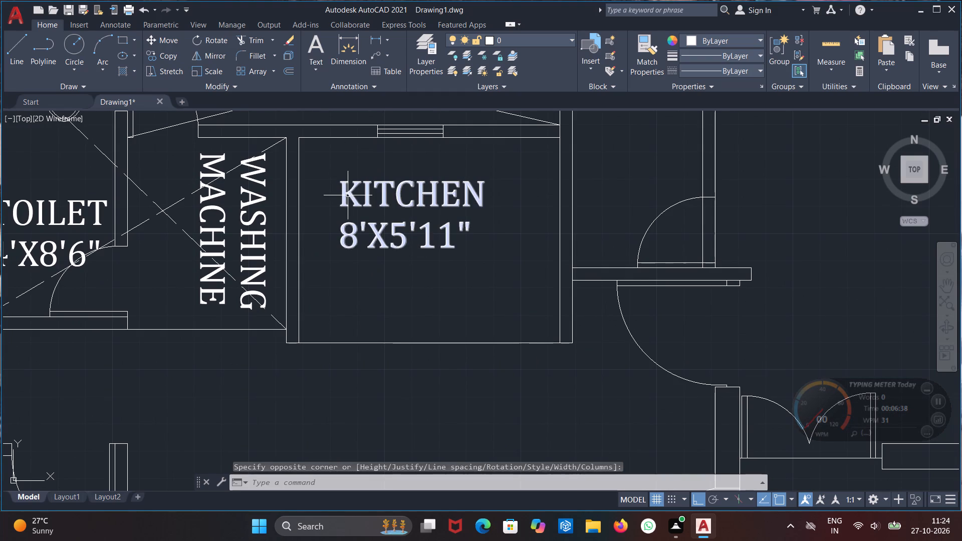
click(348, 195)
click(339, 181)
click(358, 182)
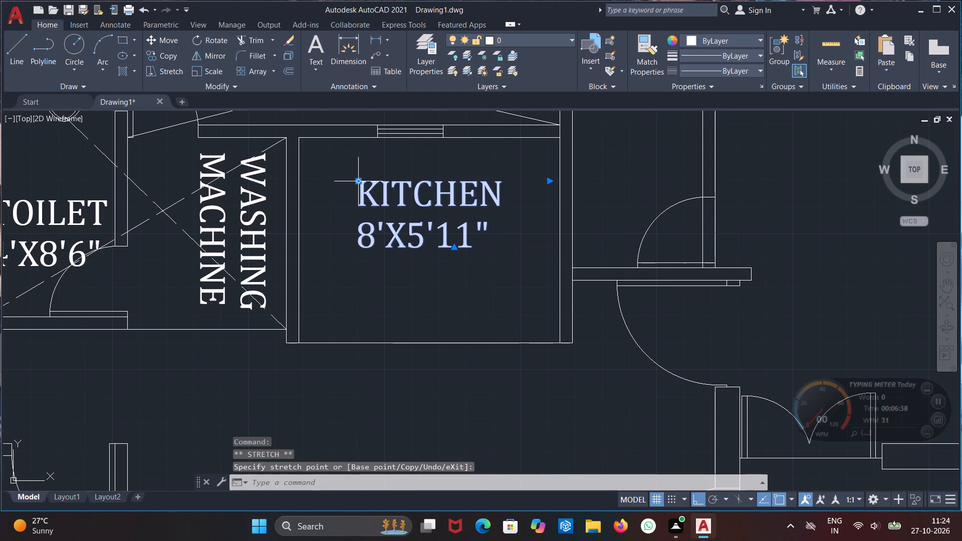
click(357, 181)
click(359, 201)
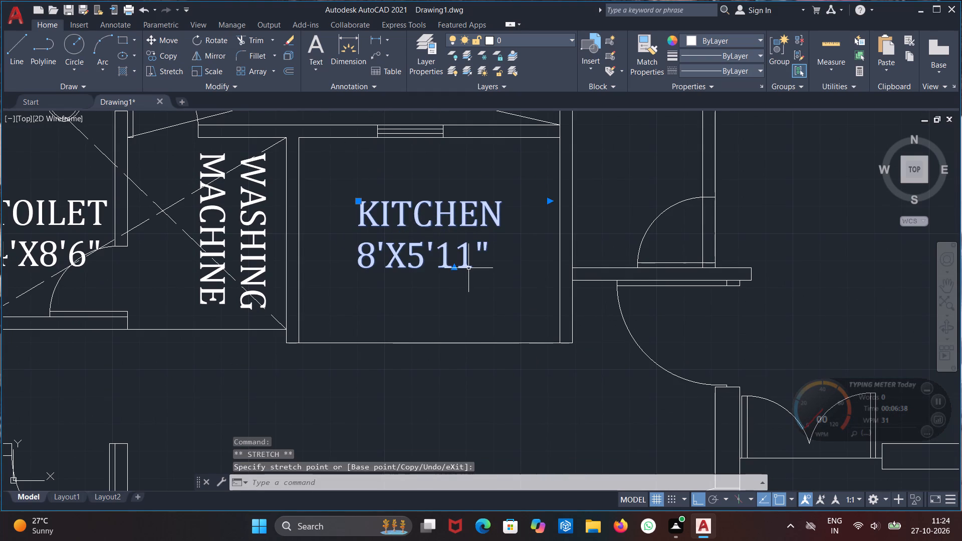
key(Escape)
Insert the Toilet - top block at X, Y and Z scale 10 against the north wall of the narrow room east of the duct.
scroll(472, 272, down, 2)
middle_drag(474, 275, 364, 268)
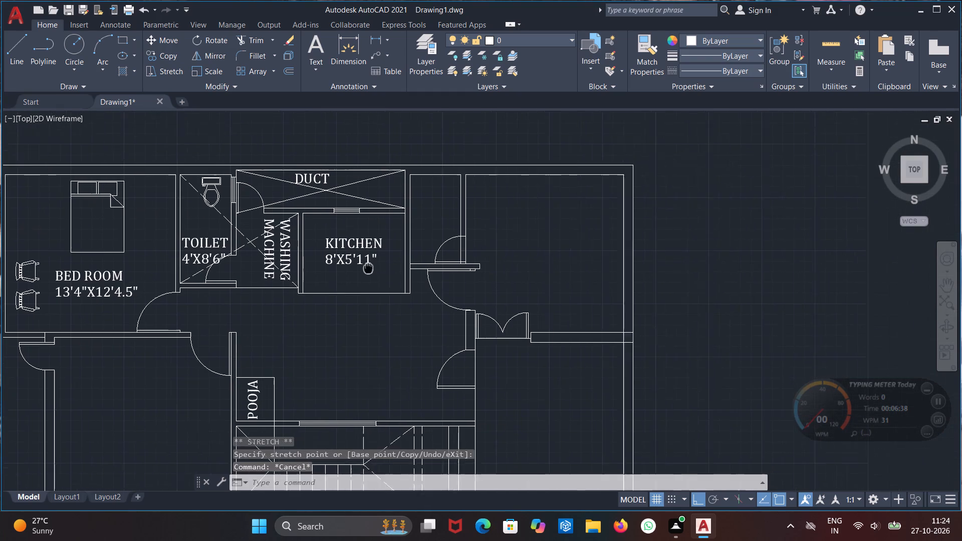
middle_drag(364, 268, 288, 268)
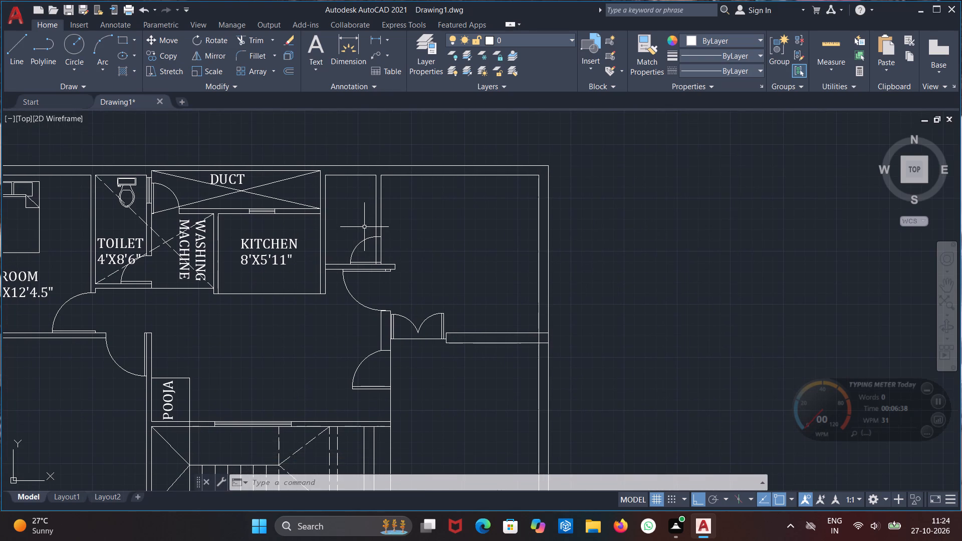
scroll(347, 202, up, 2)
middle_drag(347, 203, 347, 244)
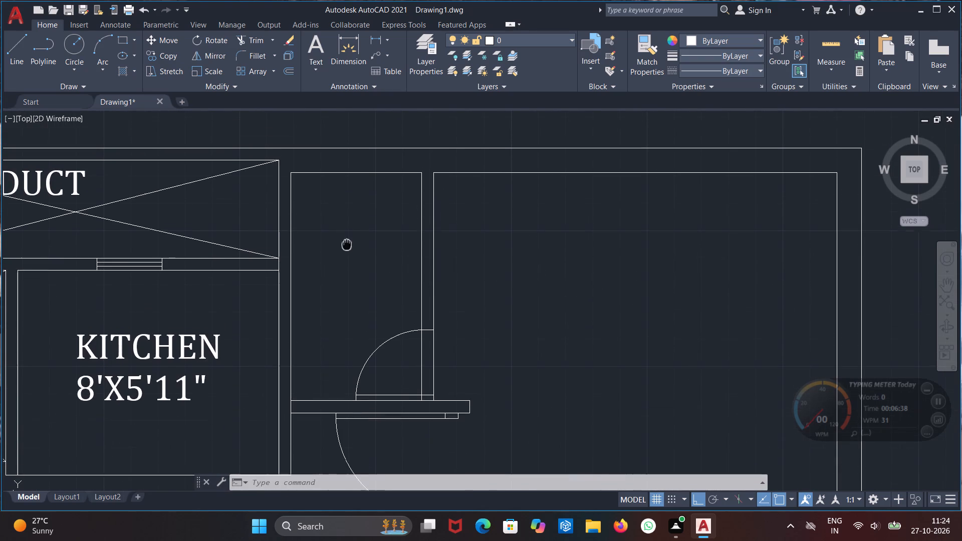
middle_drag(347, 244, 347, 245)
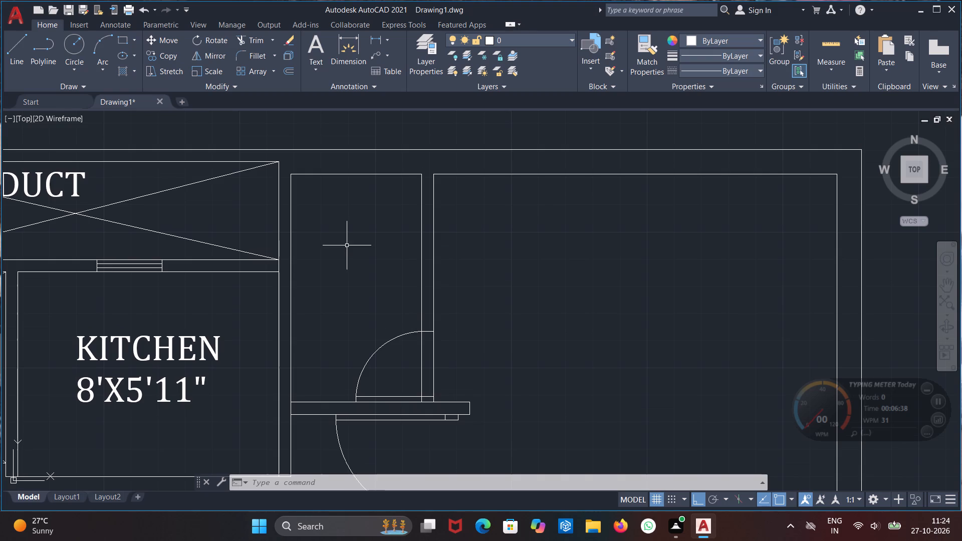
key(ctrl+2)
double_click(467, 229)
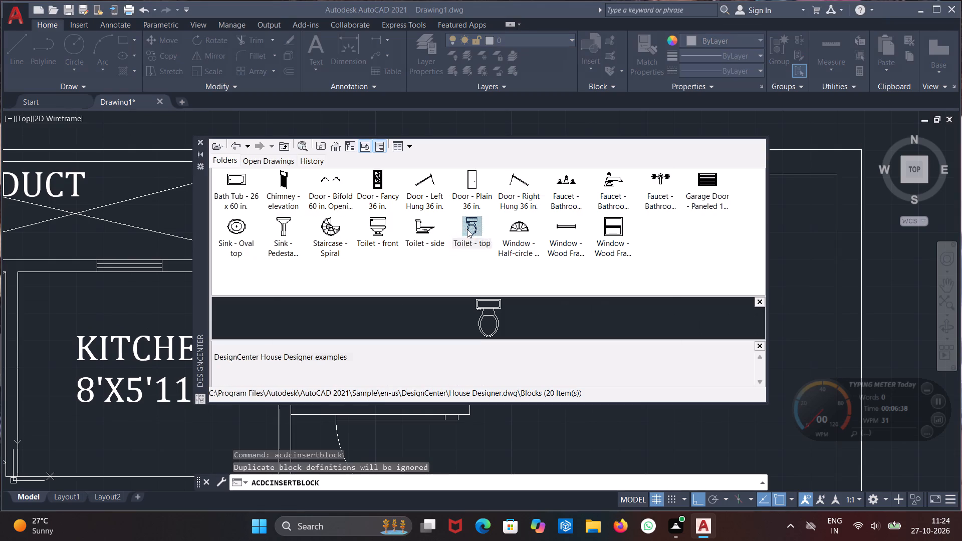
click(418, 255)
key(0)
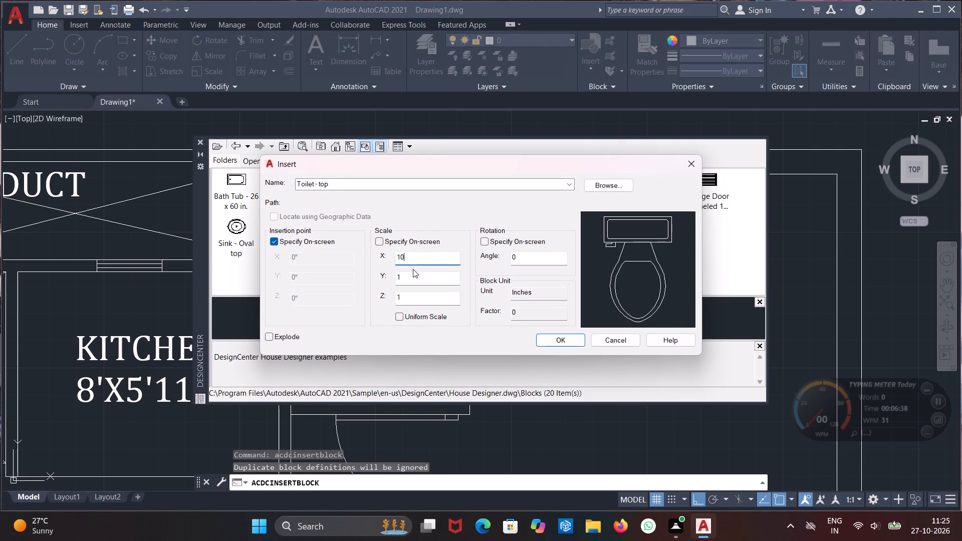
click(410, 275)
key(0)
click(411, 300)
key(0)
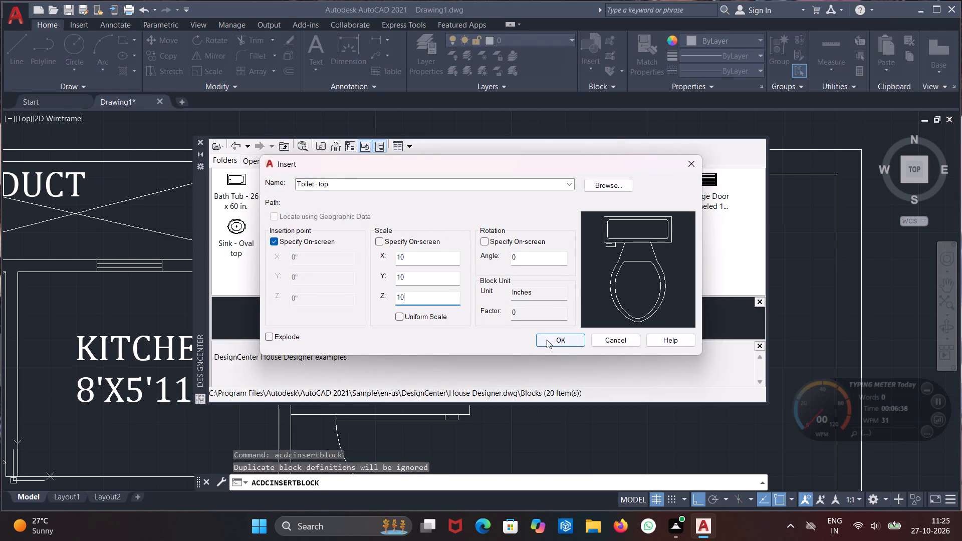
click(547, 340)
click(202, 141)
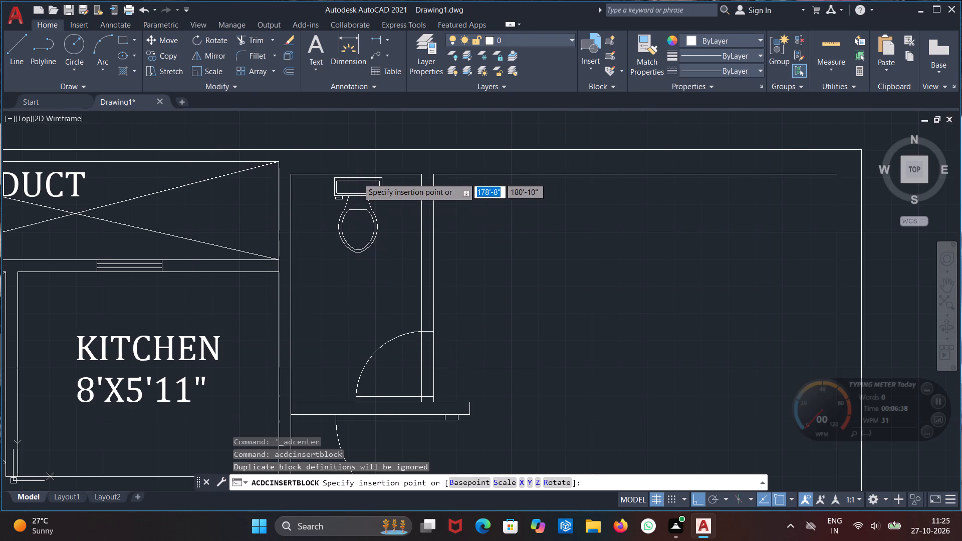
click(358, 178)
Add the two-line multiline text label TOILET 4'X7' below the newly placed toilet fixture.
middle_drag(359, 315, 387, 233)
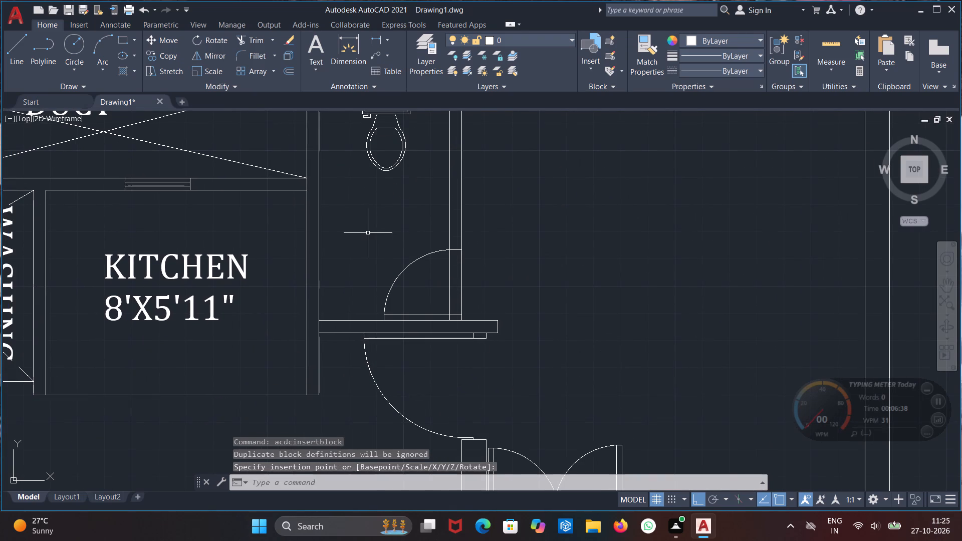
key(t)
key(Return)
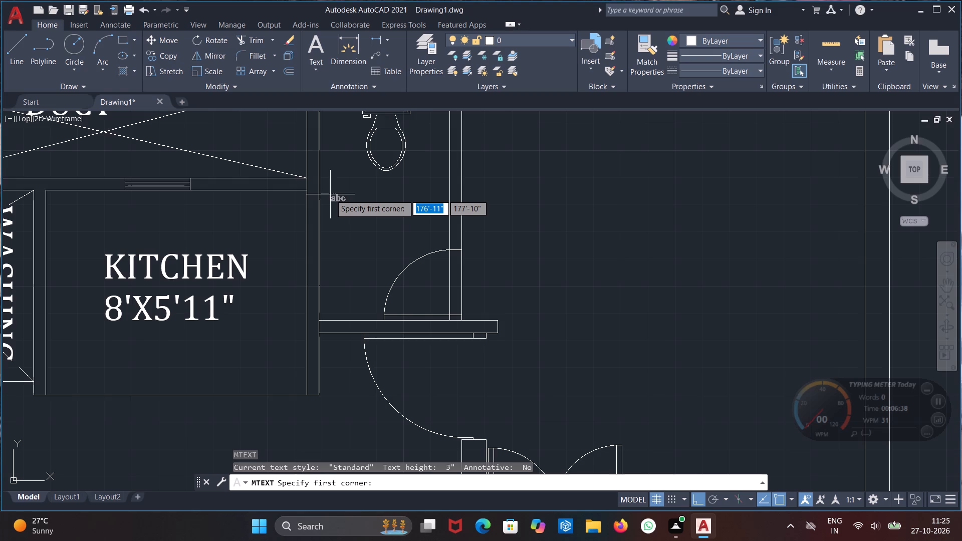
click(325, 191)
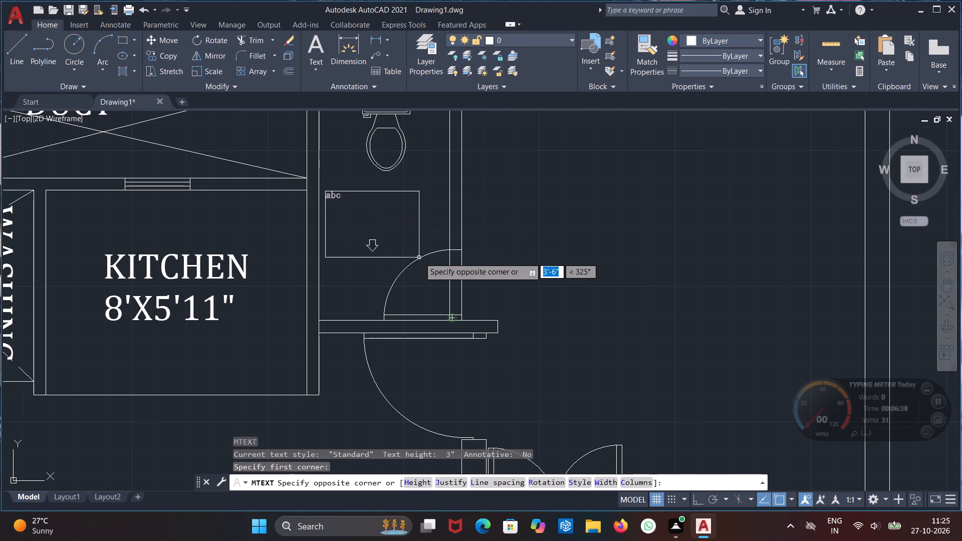
click(432, 275)
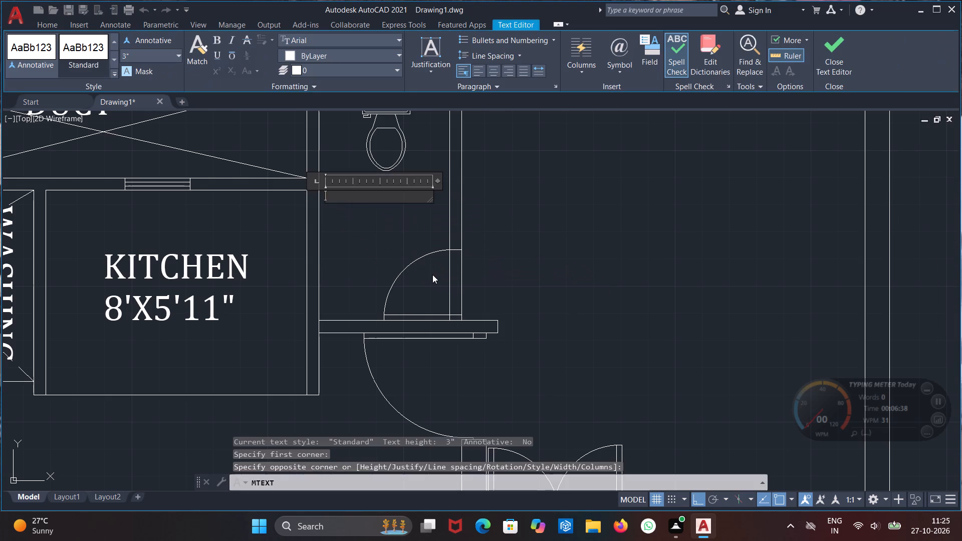
text(TOILET)
key(Return)
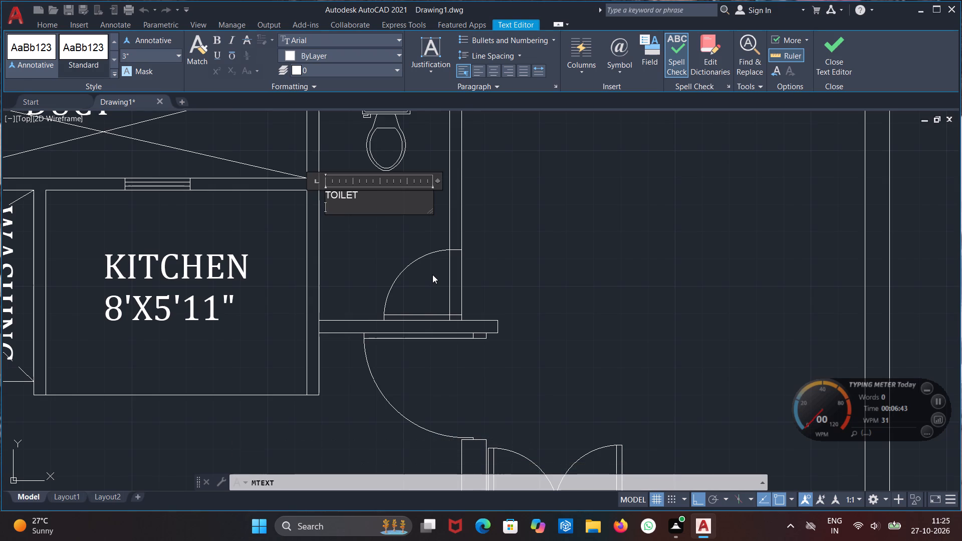
text(4'X)
text(7')
Format the TOILET 4'X7' label with a 9" text height and the Cambria font.
drag(359, 208, 335, 214)
drag(335, 214, 324, 198)
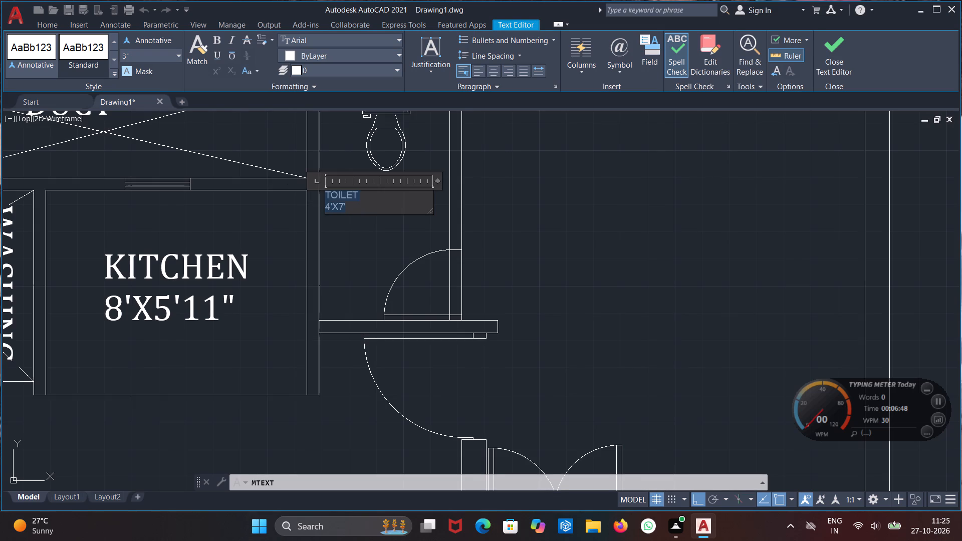
click(147, 54)
key(9)
key(shift+quotedbl)
key(Return)
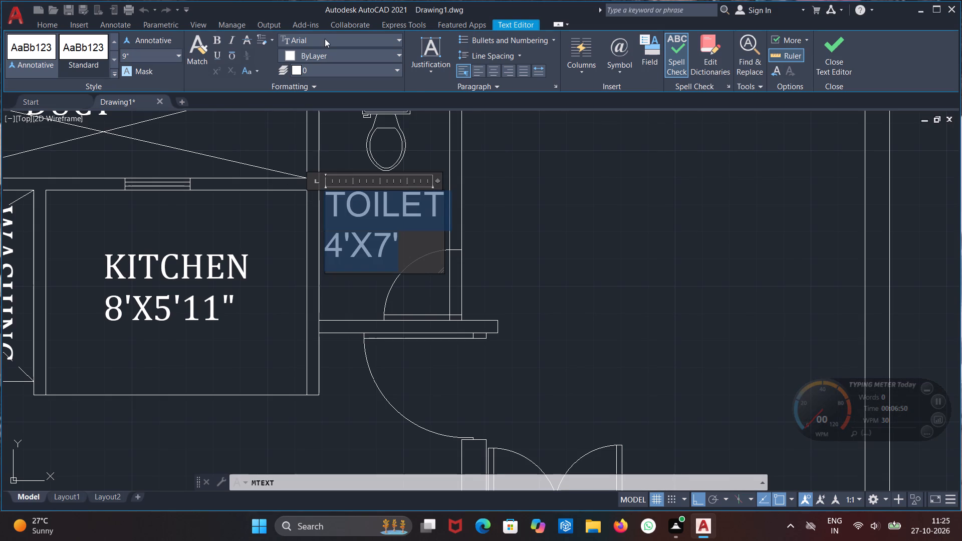
click(325, 39)
scroll(333, 112, down, 11)
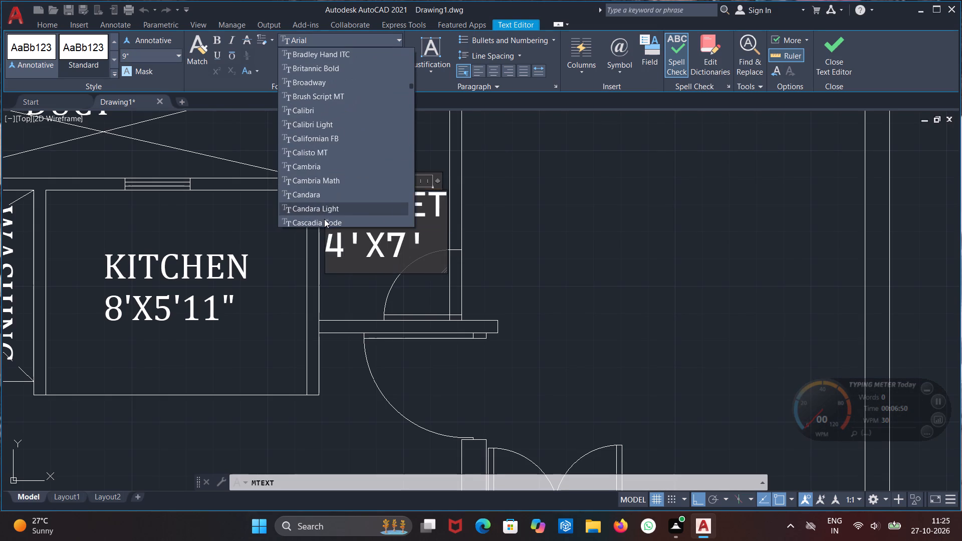
click(332, 166)
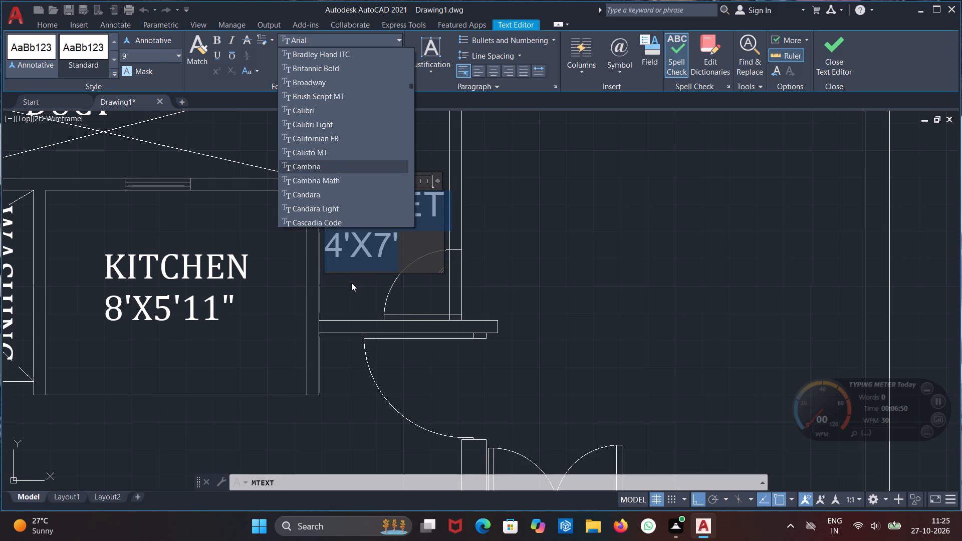
click(351, 283)
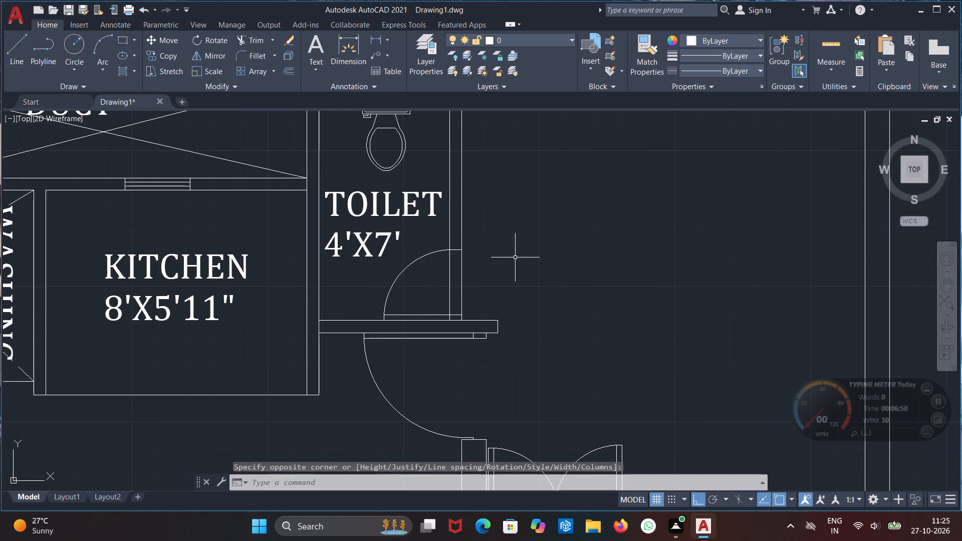
Trim the wall lines crossing the 4'X7' toilet's door opening and the short line where its south wall meets the kitchen wall.
key(Escape)
text(TR)
key(Return)
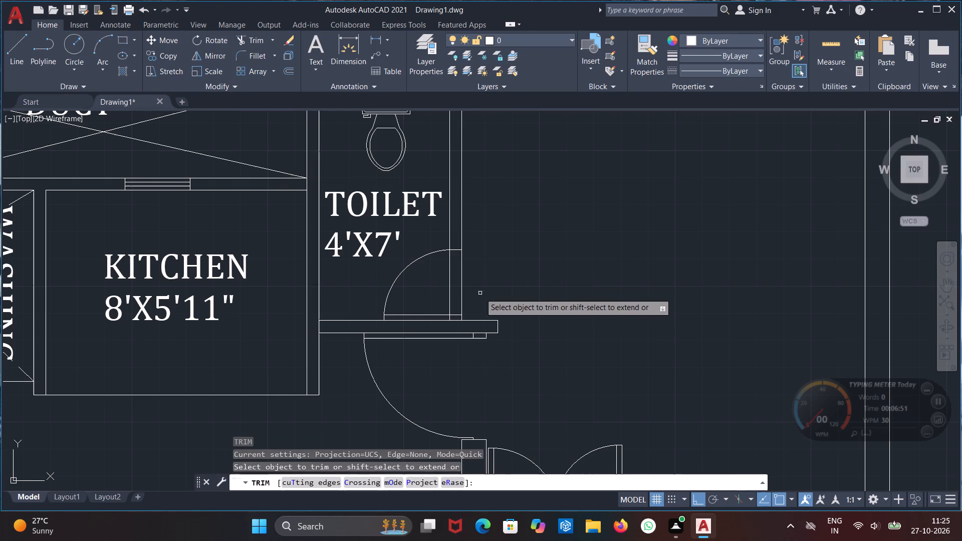
click(468, 288)
click(439, 298)
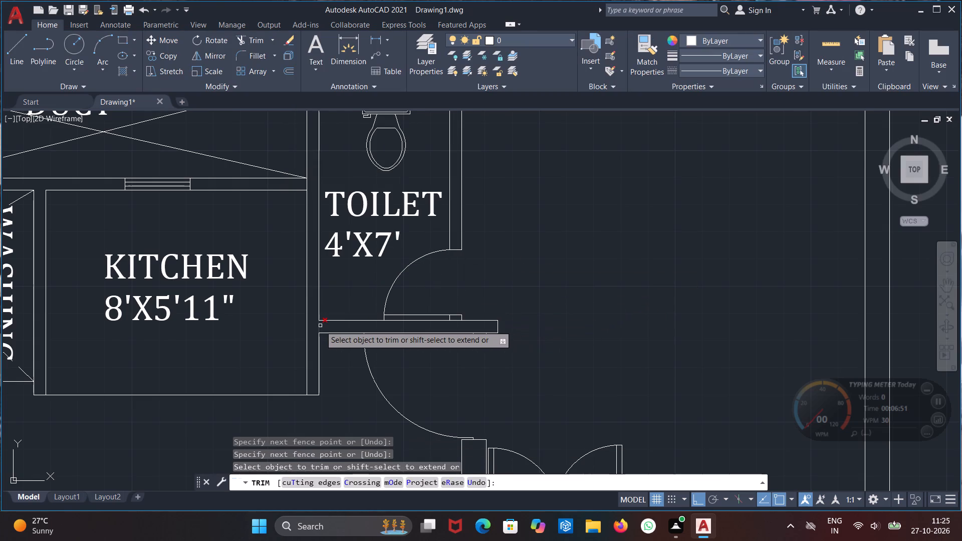
click(320, 326)
scroll(543, 299, down, 1)
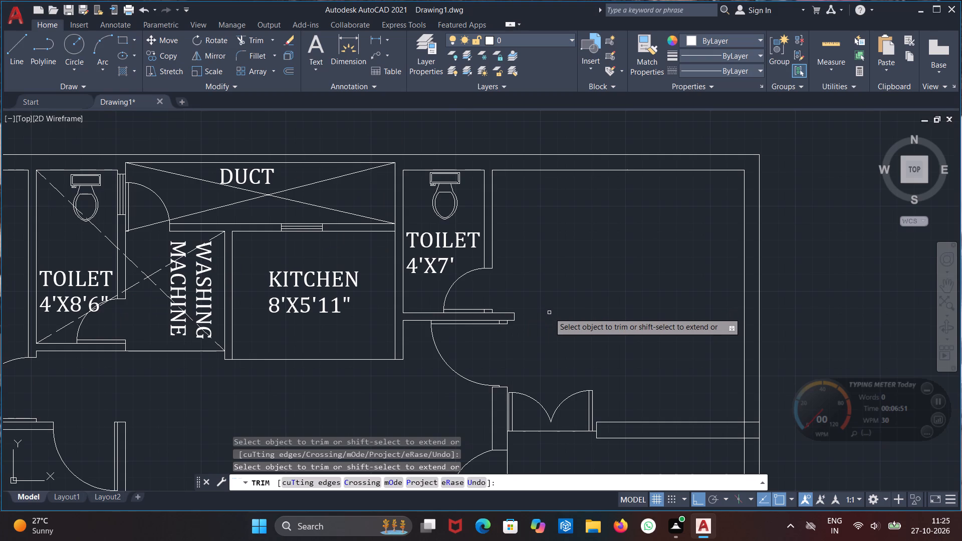
key(Escape)
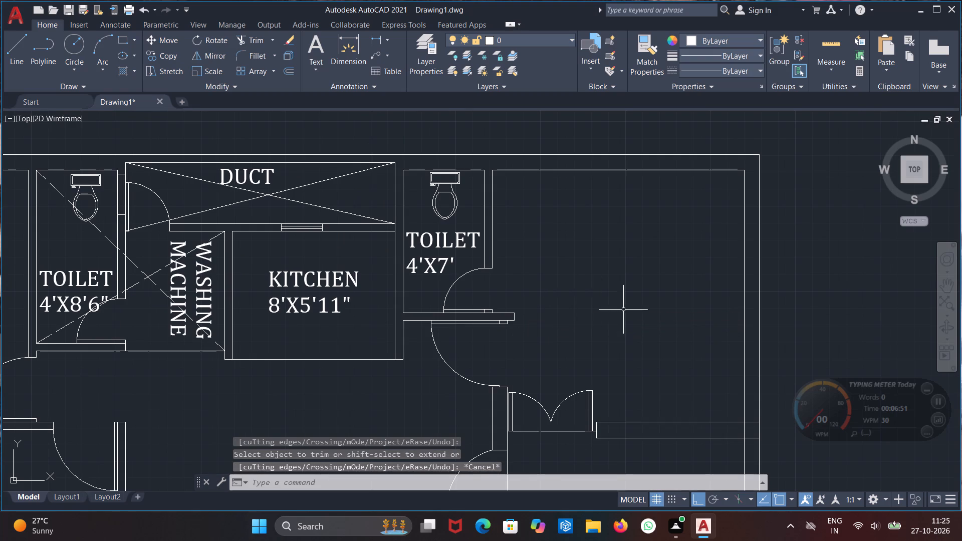
Open the block collection of the Home - Space Planner sample drawing in DesignCenter.
middle_drag(623, 311, 520, 312)
middle_drag(484, 307, 469, 284)
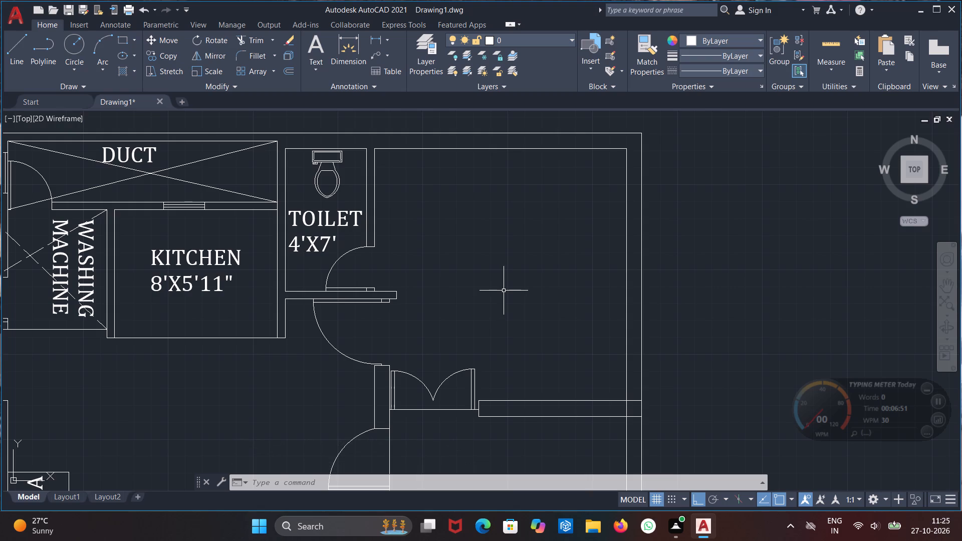
key(ctrl+2)
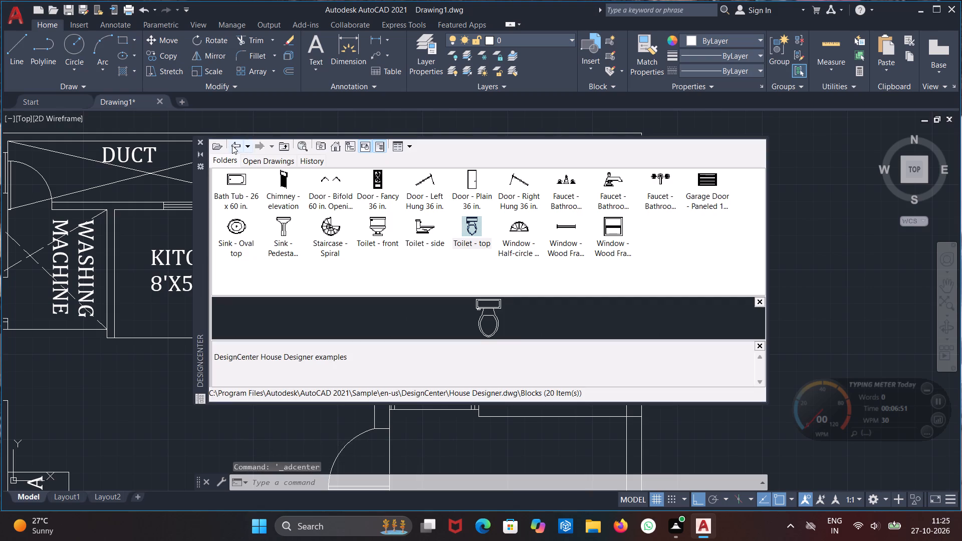
click(232, 145)
click(232, 145)
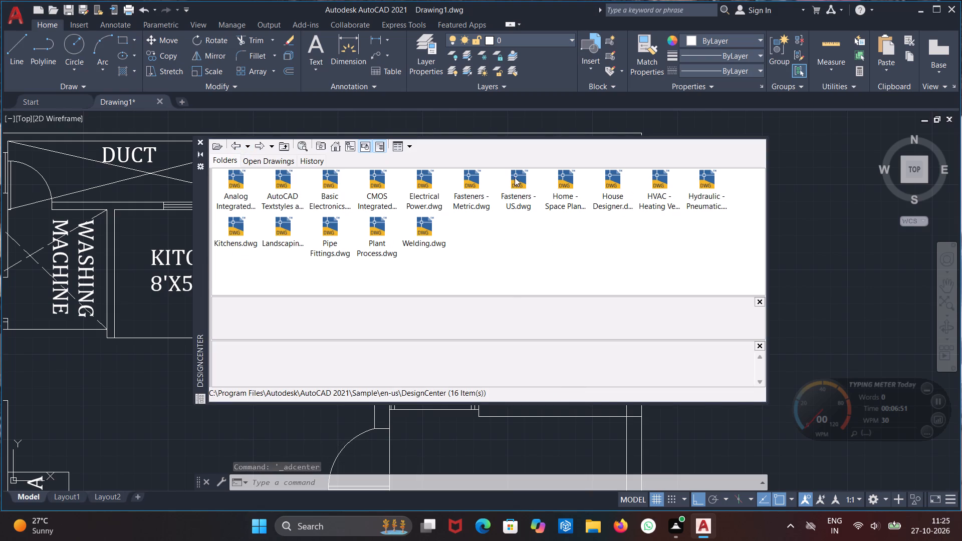
double_click(566, 202)
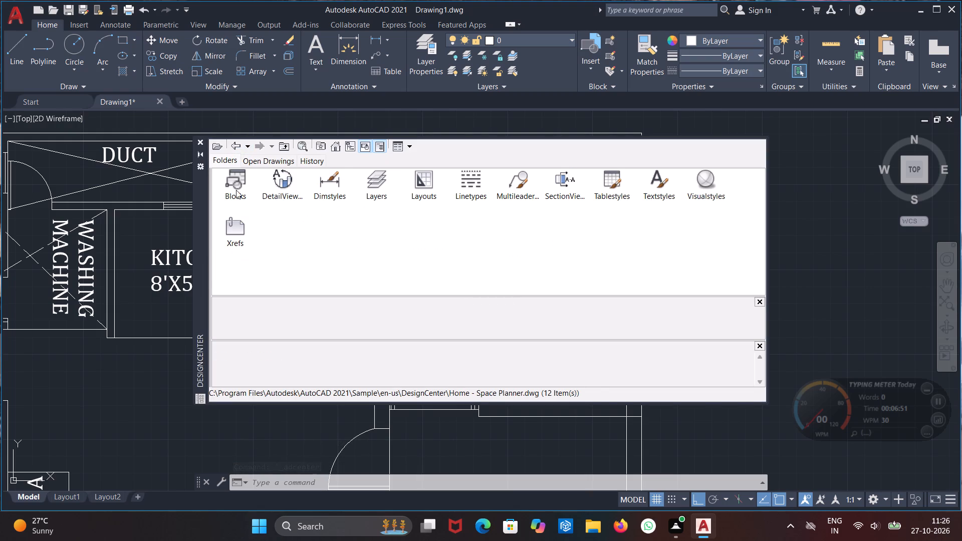
double_click(236, 190)
Insert the Bed - Queen block at X, Y and Z scale 10 against the north wall of the northeast room.
double_click(235, 193)
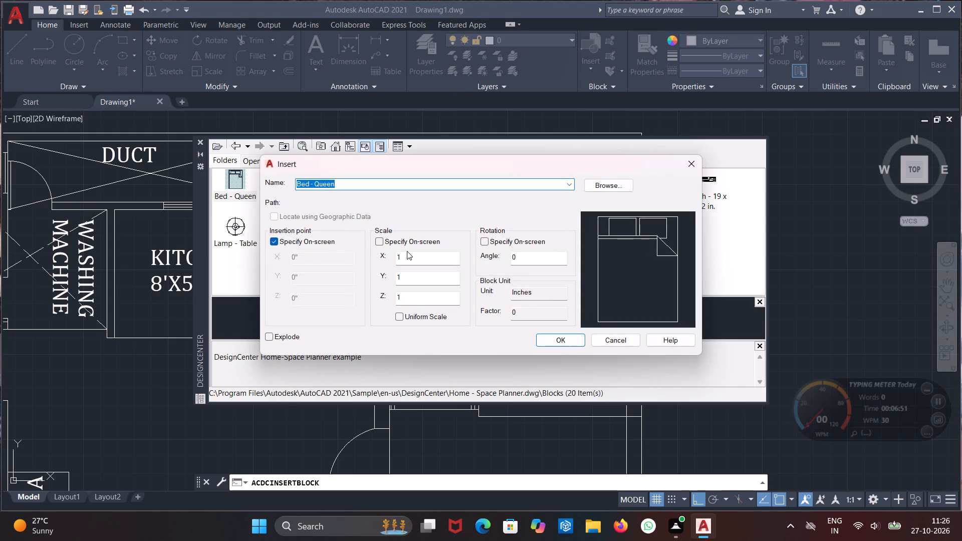
click(408, 251)
click(410, 259)
key(0)
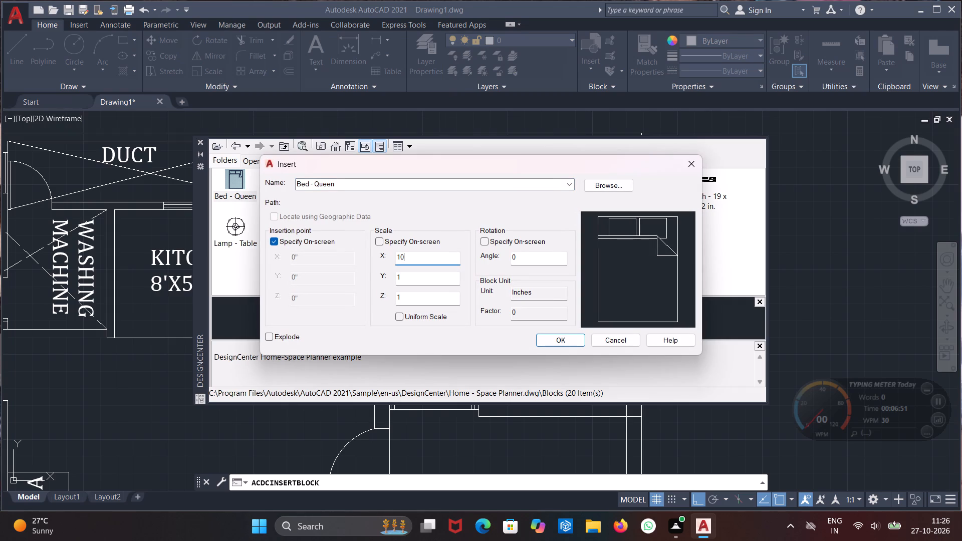
click(410, 274)
key(0)
click(417, 303)
key(0)
click(541, 339)
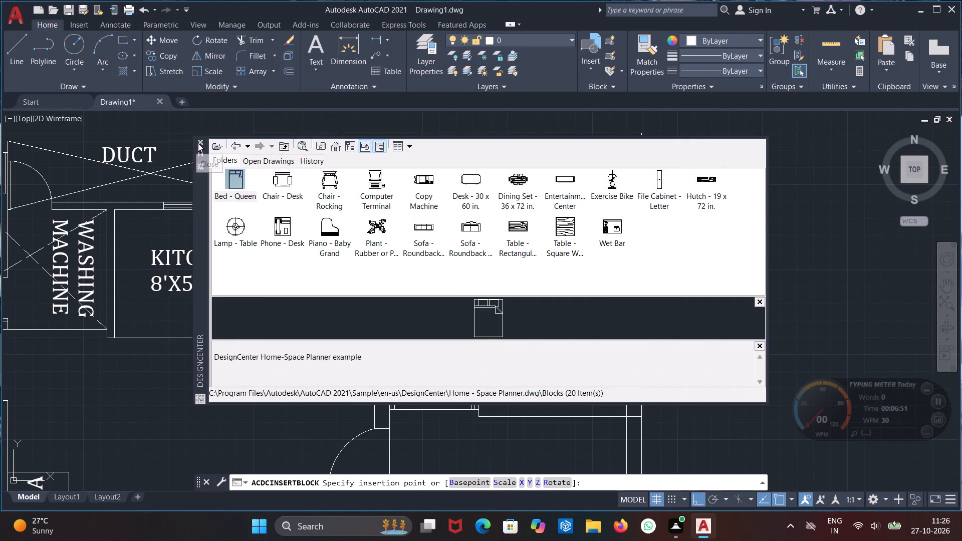
click(198, 143)
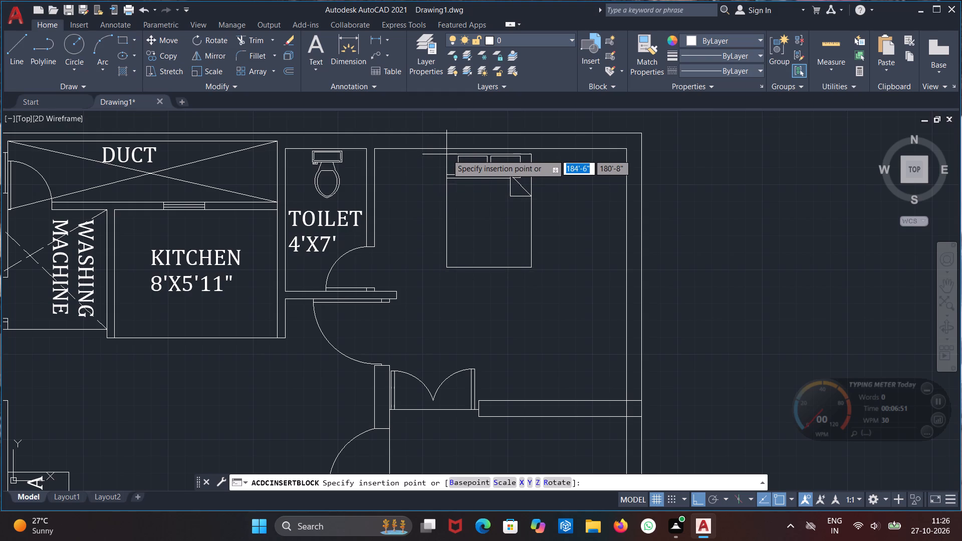
click(449, 153)
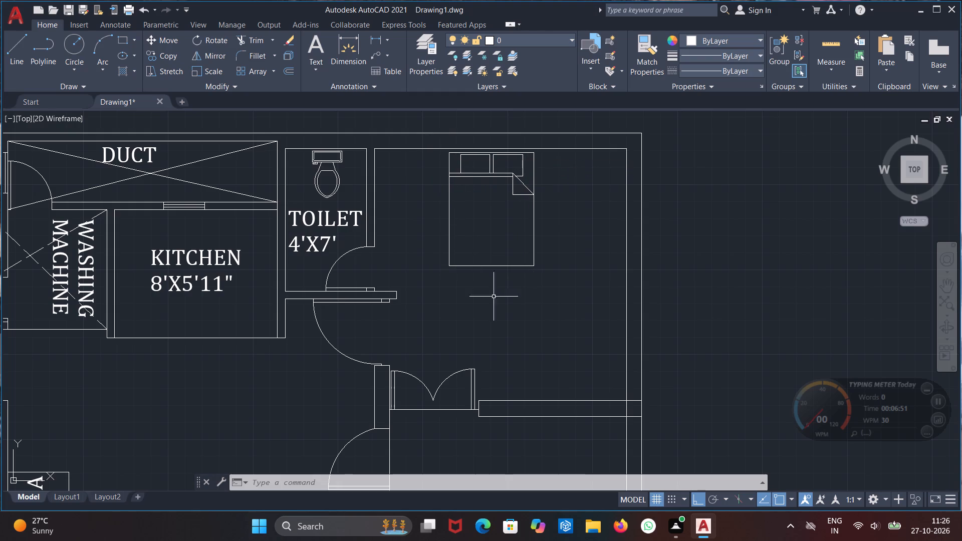
Insert the Sofa - Roundback 7 ft. block at X, Y and Z scale 10 near the northeast room's south wall.
middle_drag(542, 332, 530, 312)
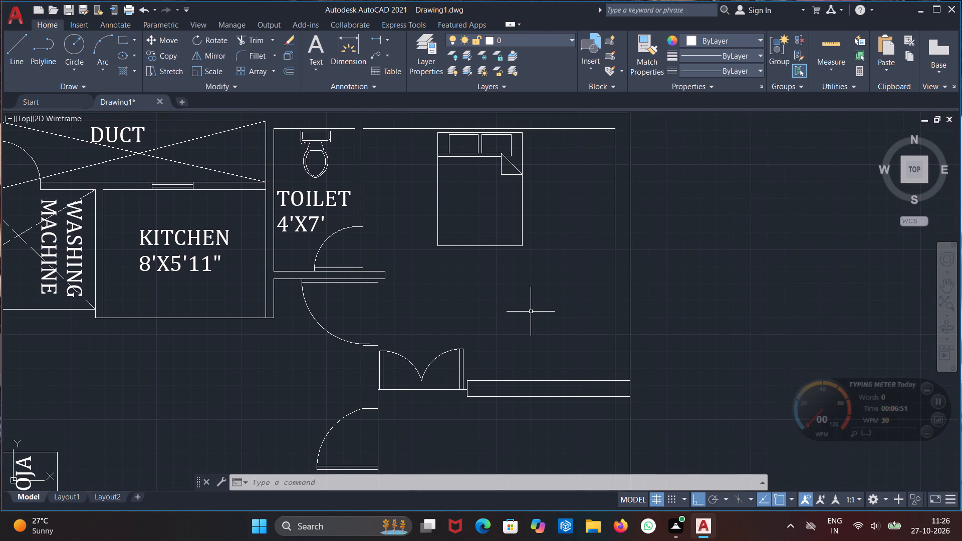
key(ctrl+2)
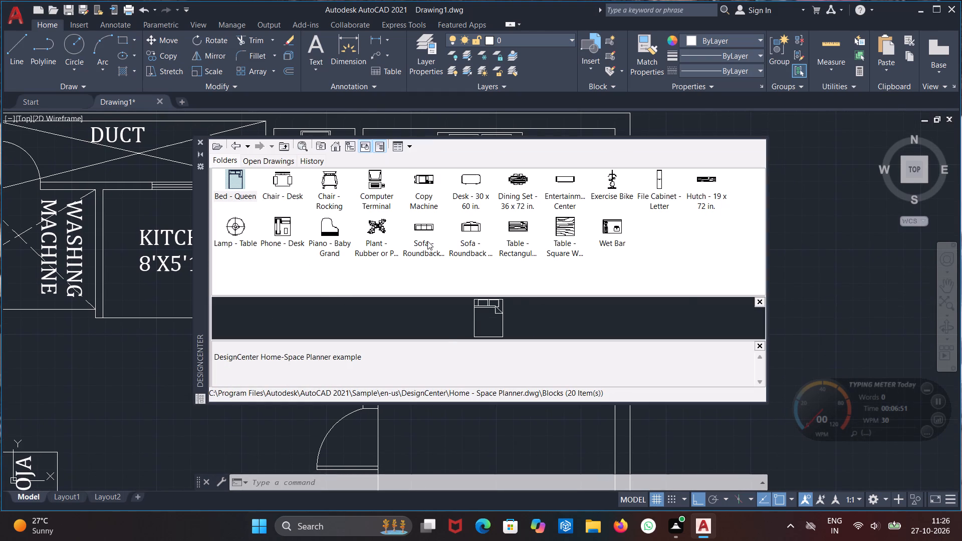
double_click(424, 241)
click(421, 257)
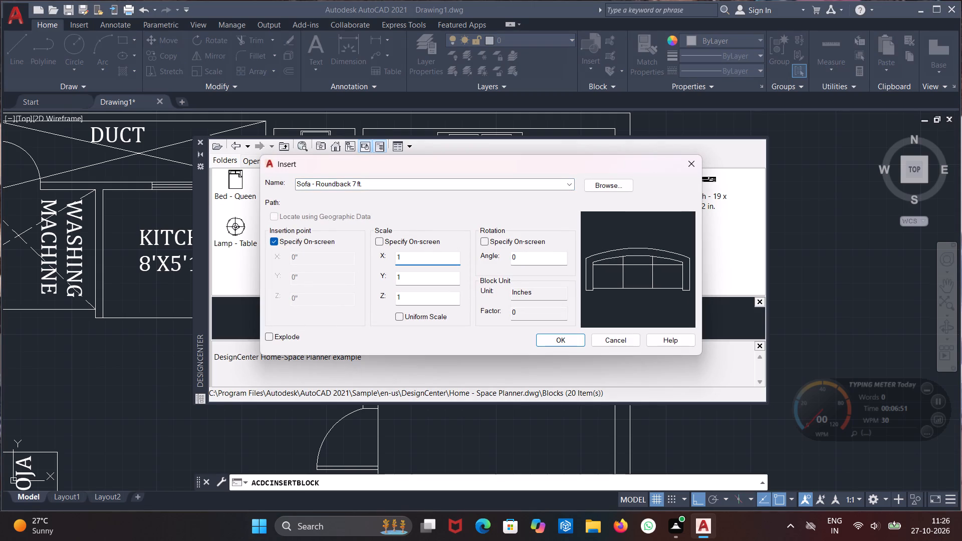
key(0)
click(425, 283)
key(0)
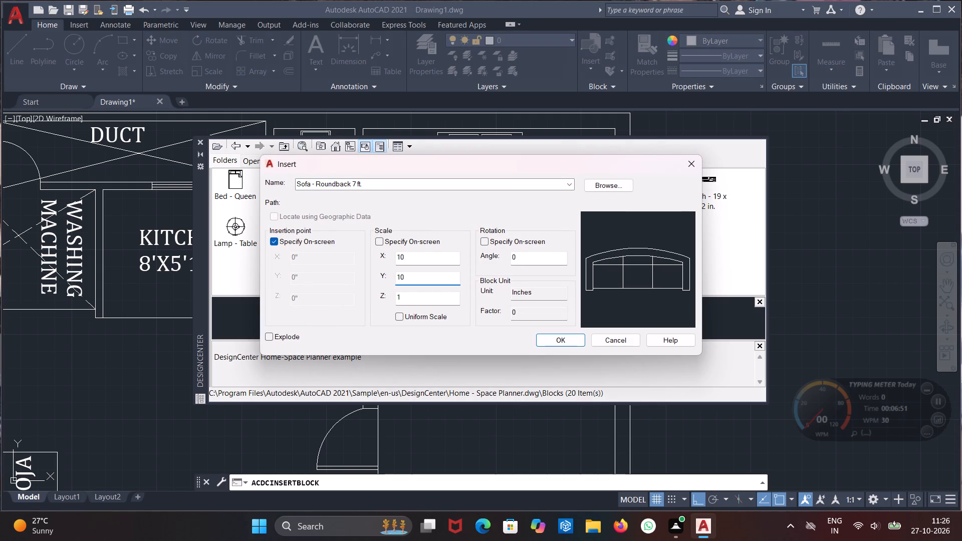
click(425, 297)
key(0)
click(567, 343)
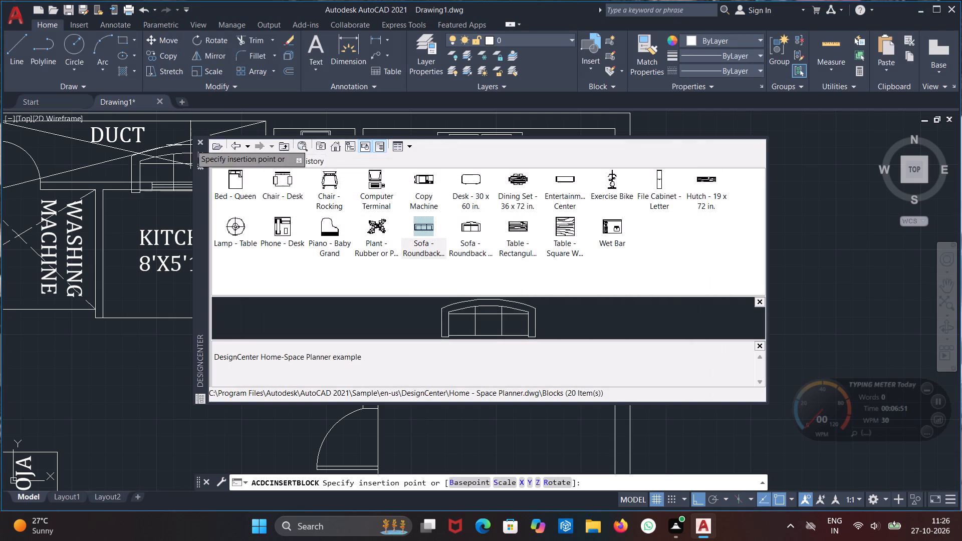
click(199, 142)
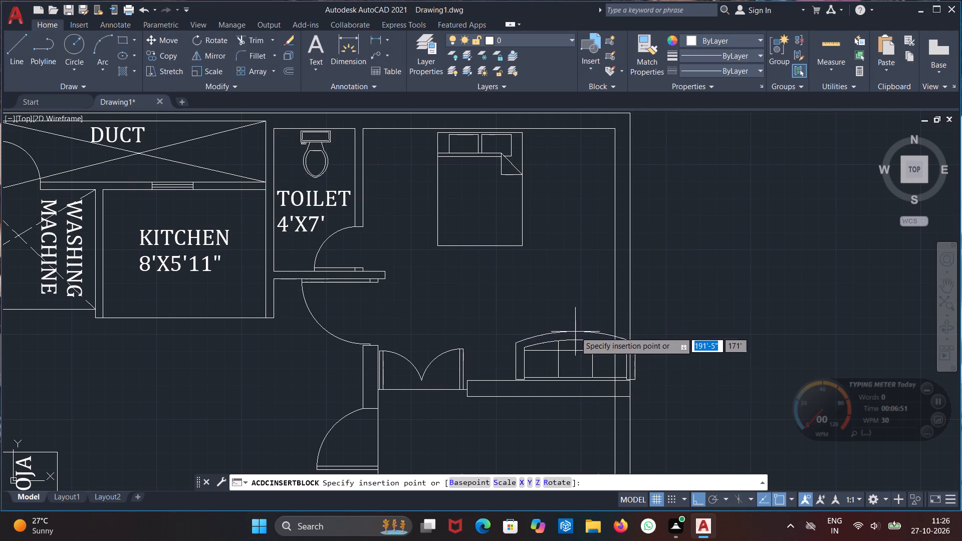
click(541, 322)
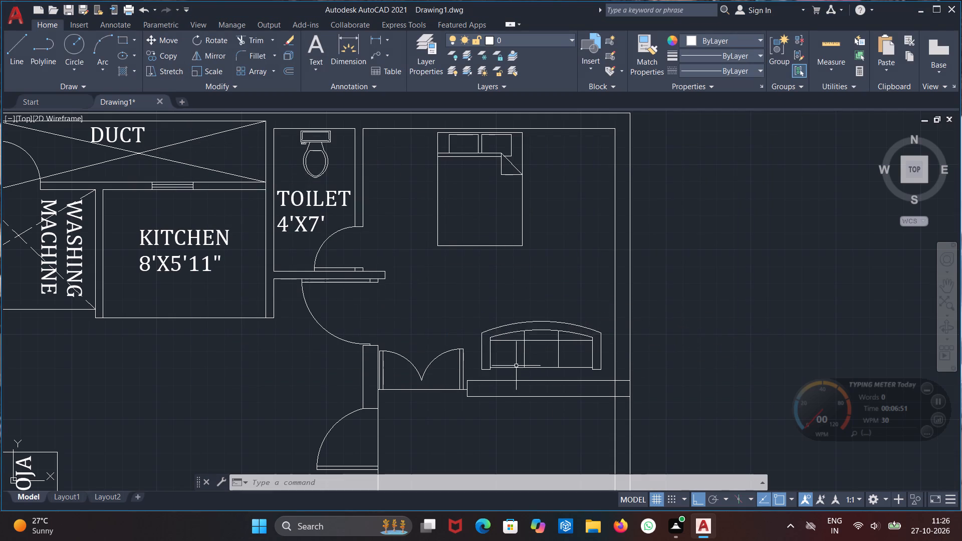
Rotate the sofa 180° about its southeast corner so its rounded back faces south.
click(525, 368)
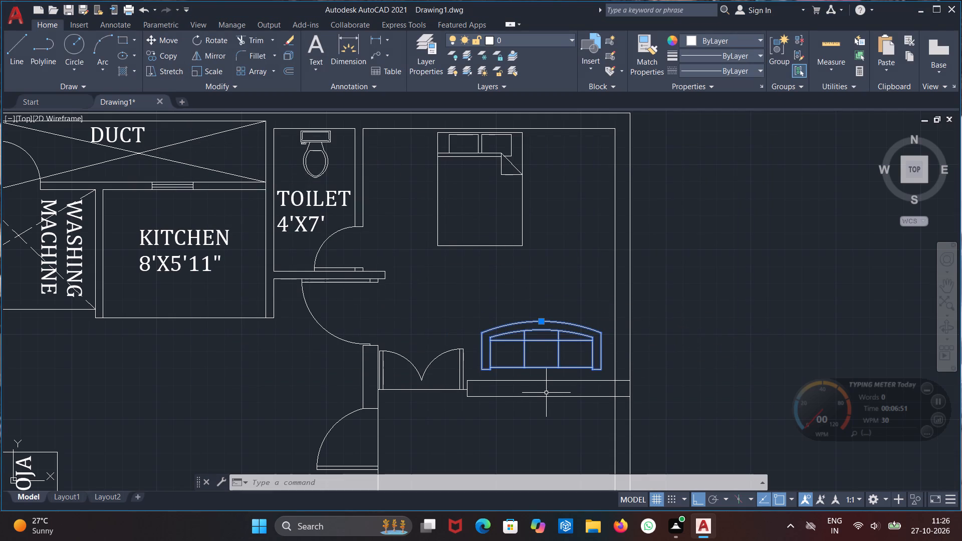
text(RO)
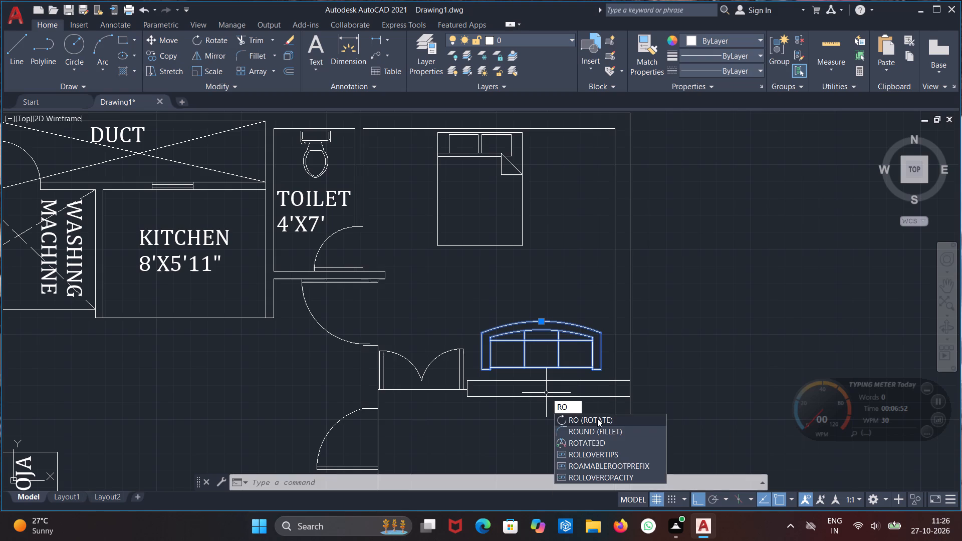
click(596, 419)
click(599, 367)
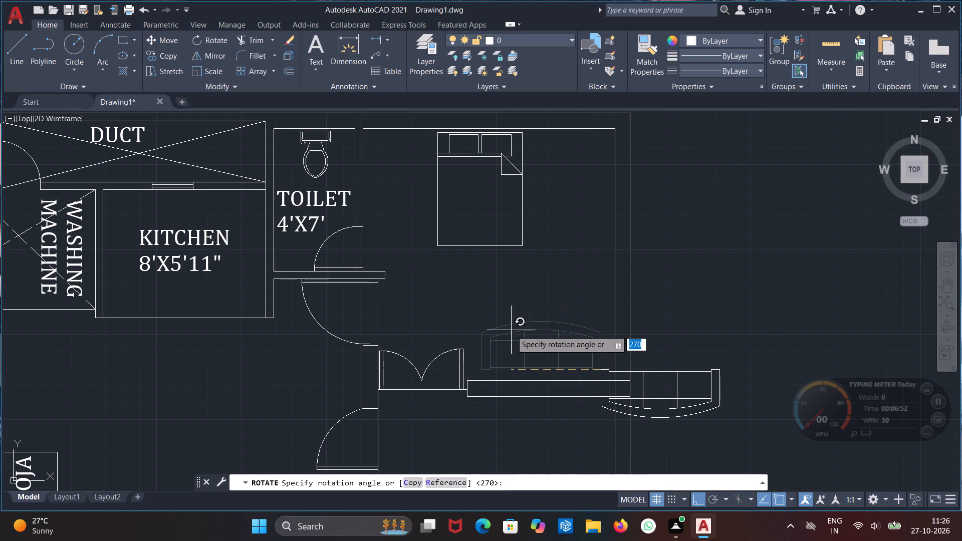
click(512, 357)
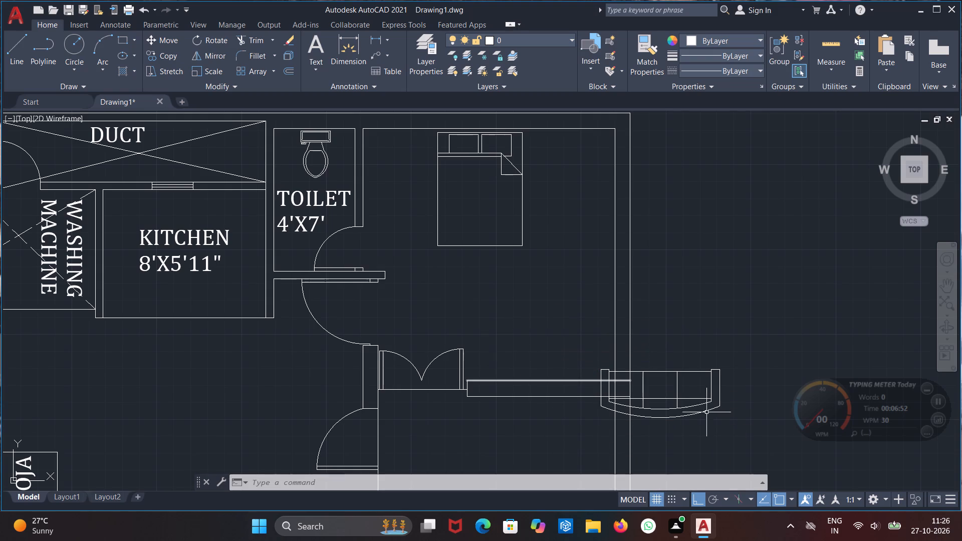
Move the rotated sofa back inside the northeast room, with its rounded back close to the south wall.
click(677, 419)
click(658, 417)
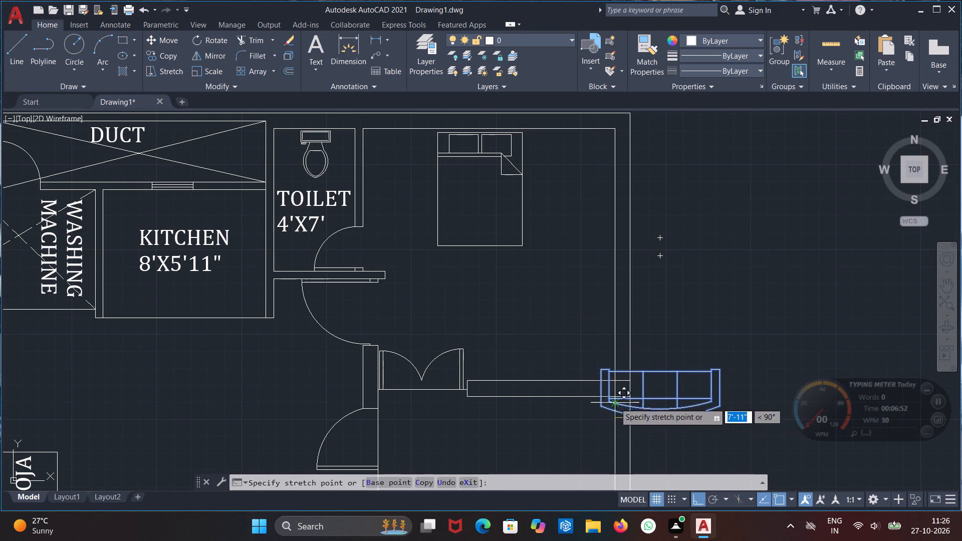
click(558, 362)
click(559, 419)
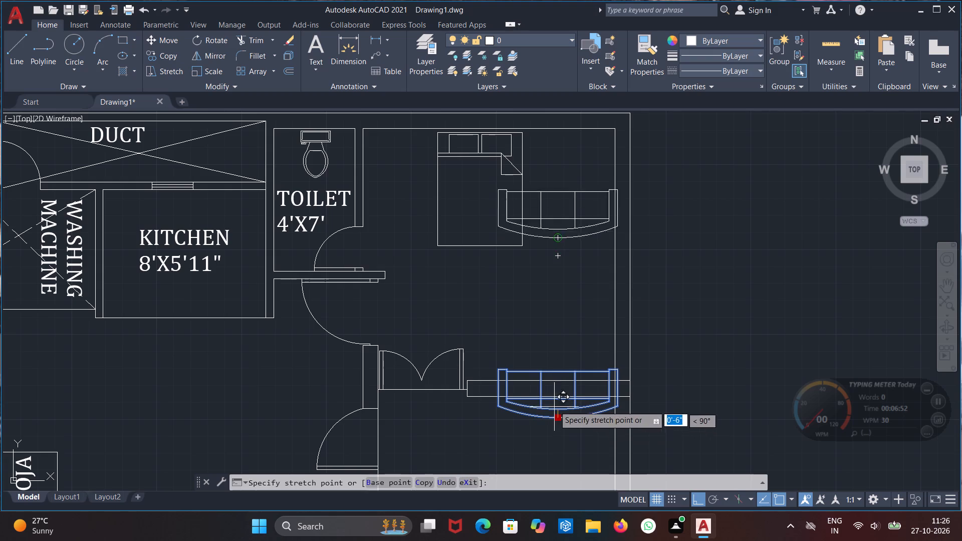
click(554, 384)
click(555, 383)
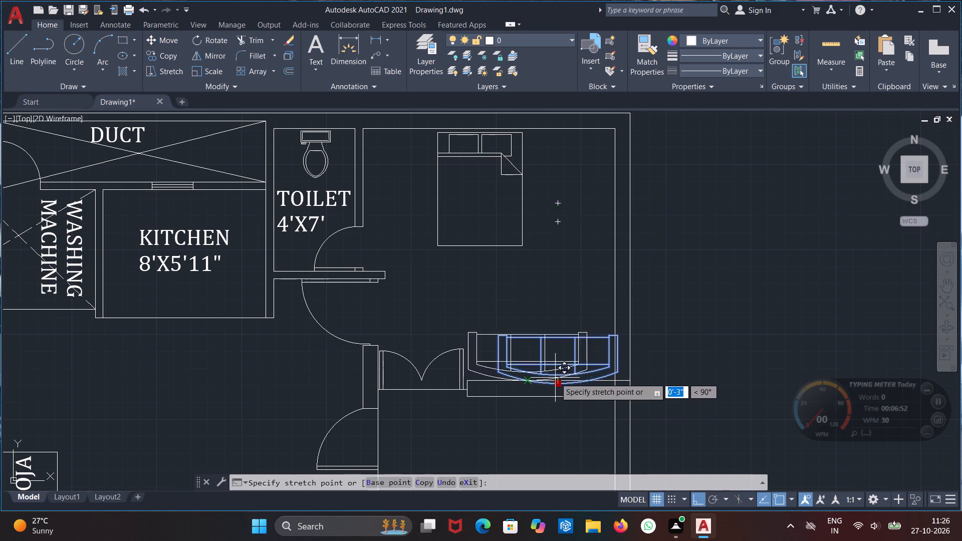
click(555, 364)
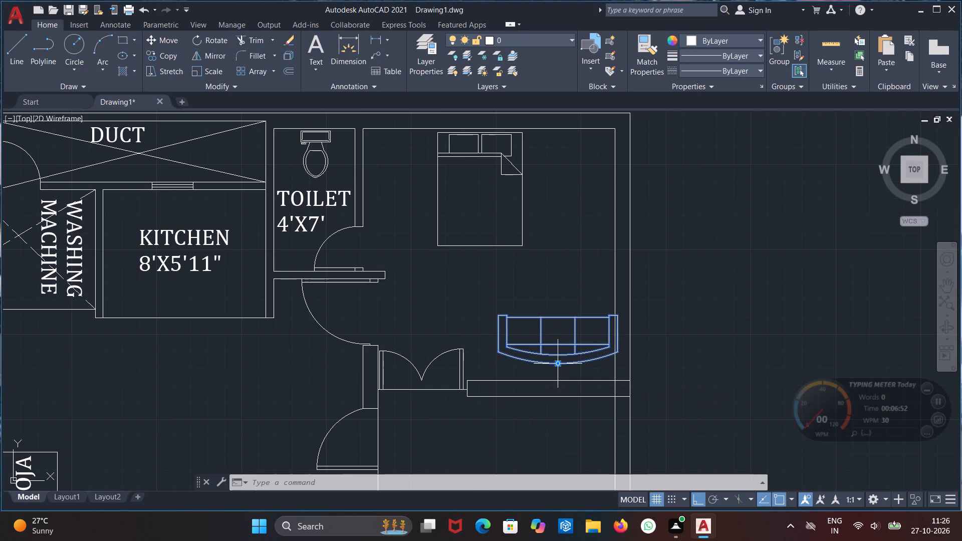
click(559, 367)
click(559, 377)
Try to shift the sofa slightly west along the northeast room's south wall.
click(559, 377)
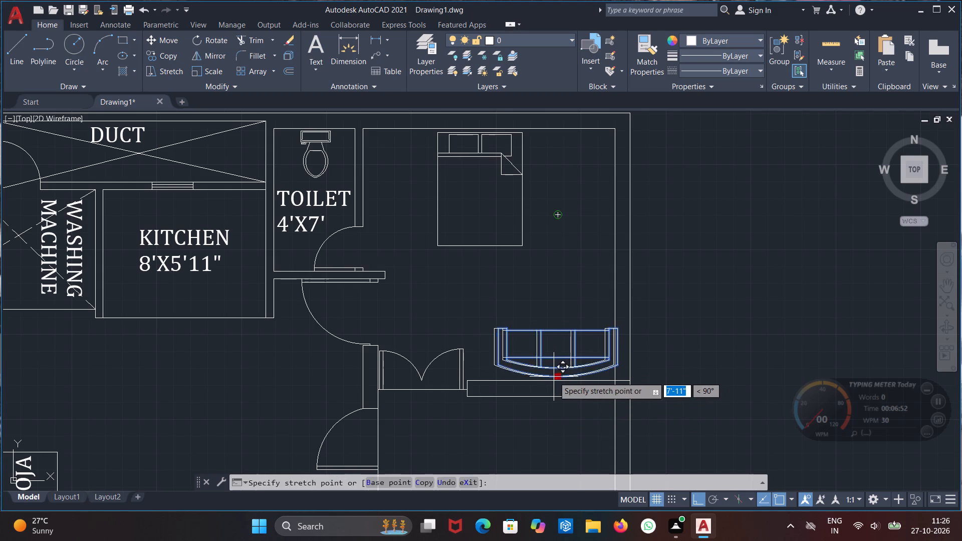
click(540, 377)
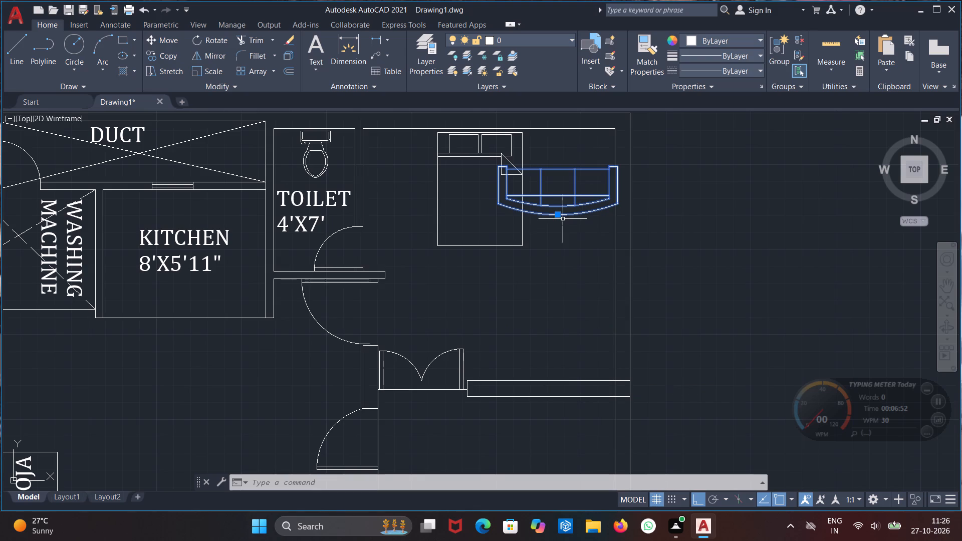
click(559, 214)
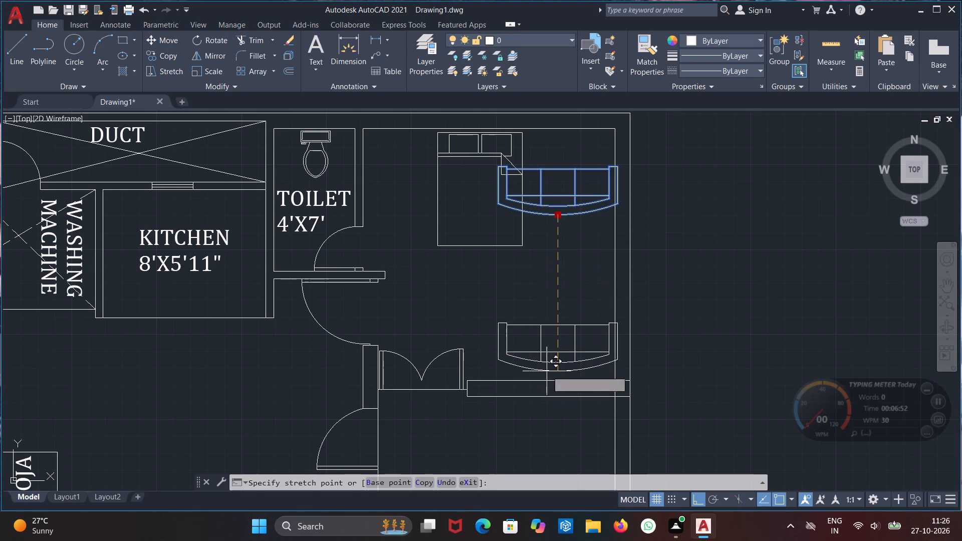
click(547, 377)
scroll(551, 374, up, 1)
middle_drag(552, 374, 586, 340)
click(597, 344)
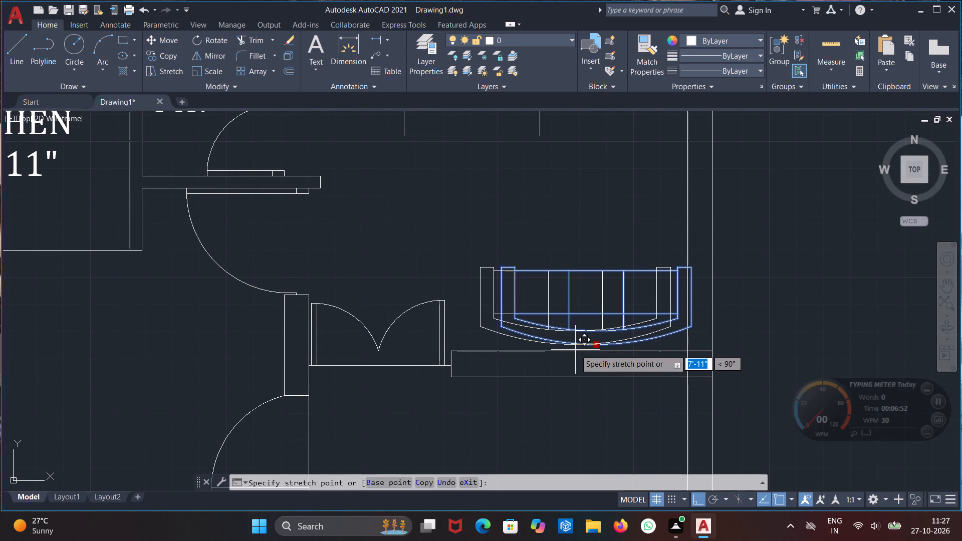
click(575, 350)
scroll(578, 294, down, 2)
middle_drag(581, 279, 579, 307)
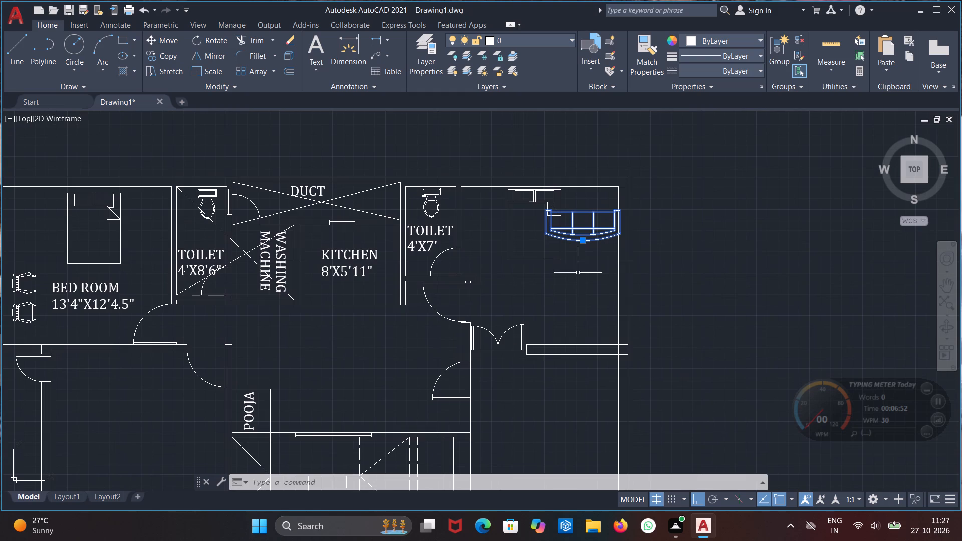
Move the sofa west, clear of the east wall, and south to the wall beside the double door.
click(585, 241)
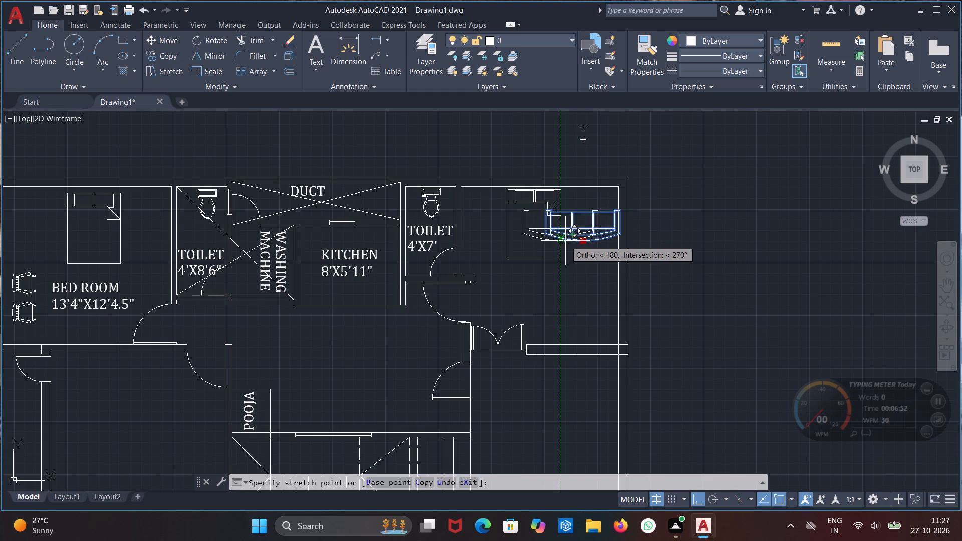
click(565, 241)
click(560, 239)
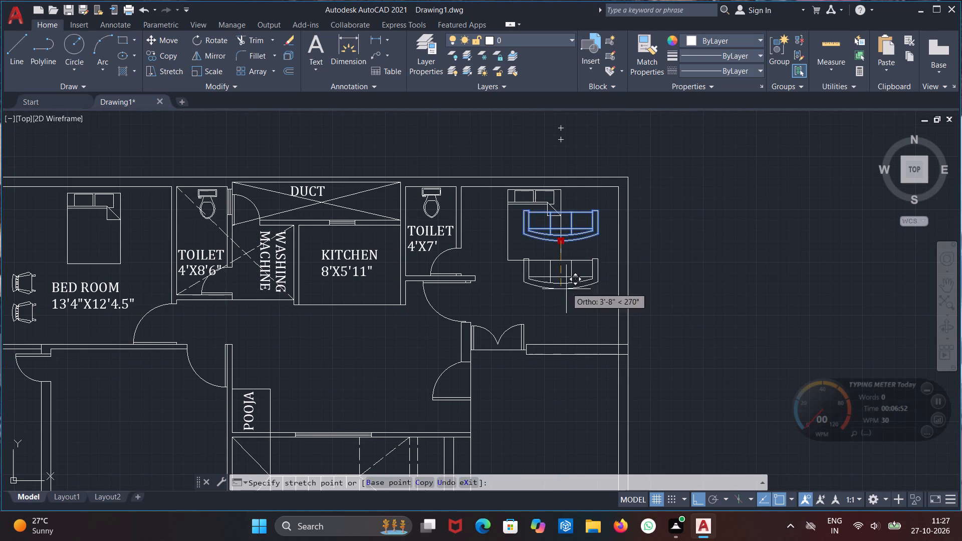
click(585, 339)
scroll(563, 345, up, 1)
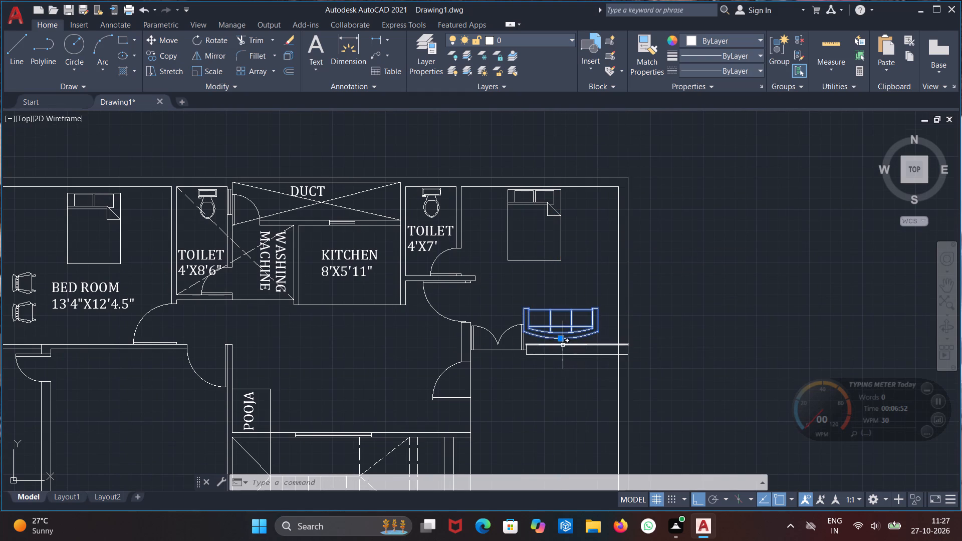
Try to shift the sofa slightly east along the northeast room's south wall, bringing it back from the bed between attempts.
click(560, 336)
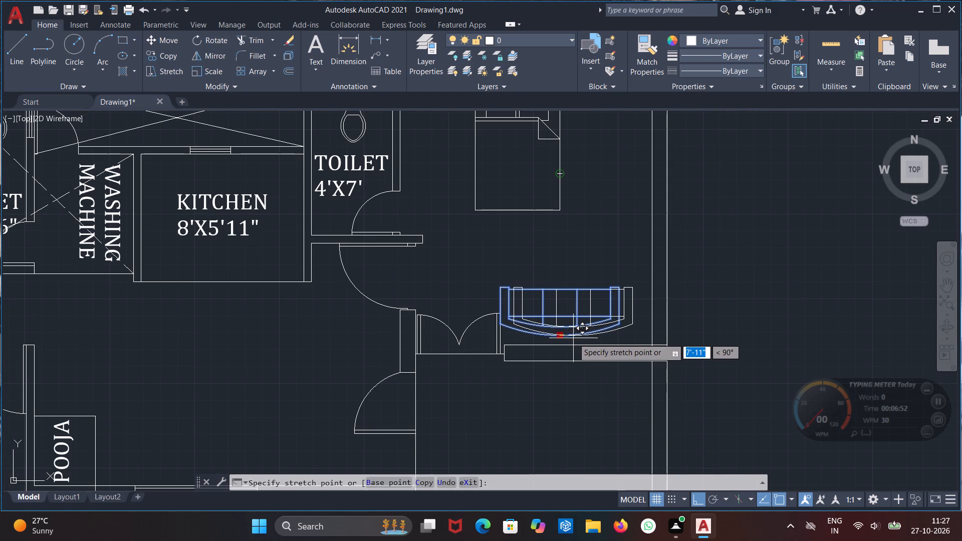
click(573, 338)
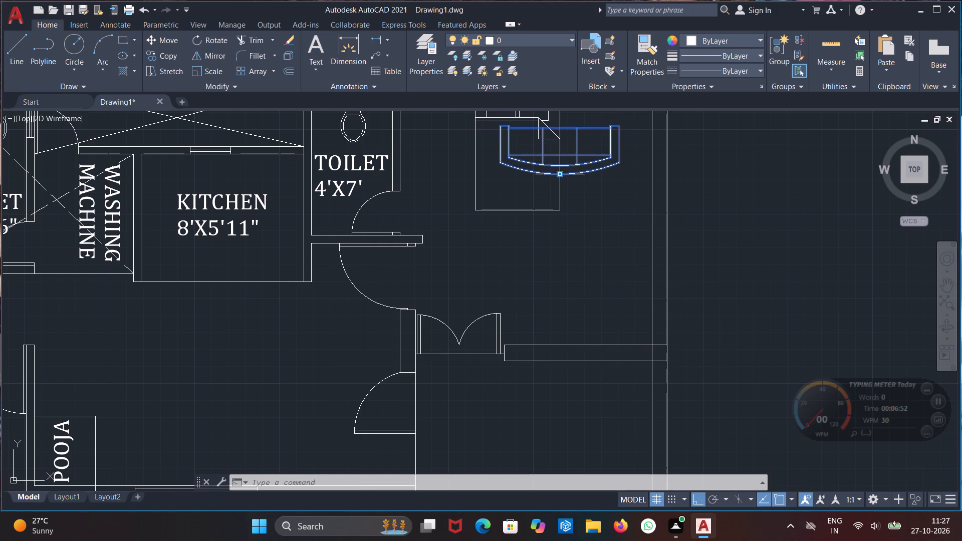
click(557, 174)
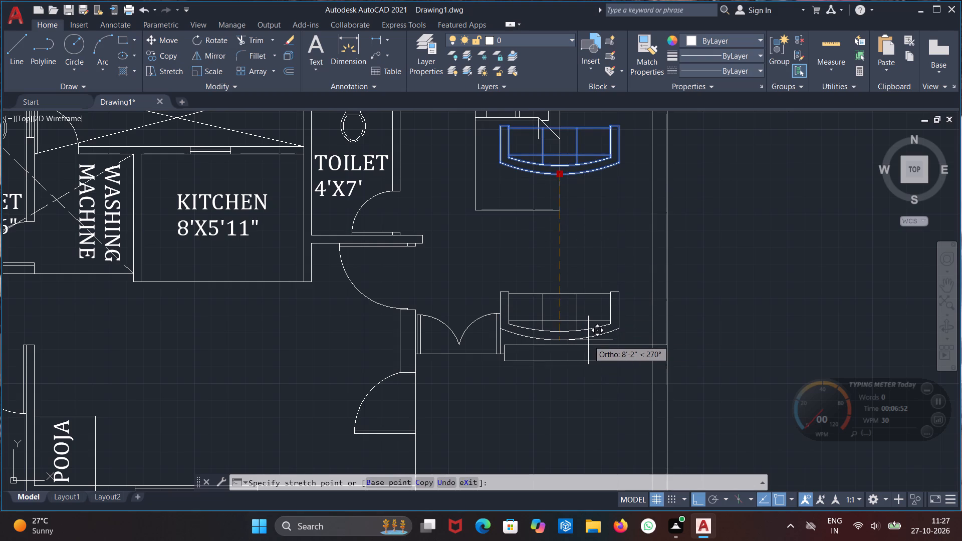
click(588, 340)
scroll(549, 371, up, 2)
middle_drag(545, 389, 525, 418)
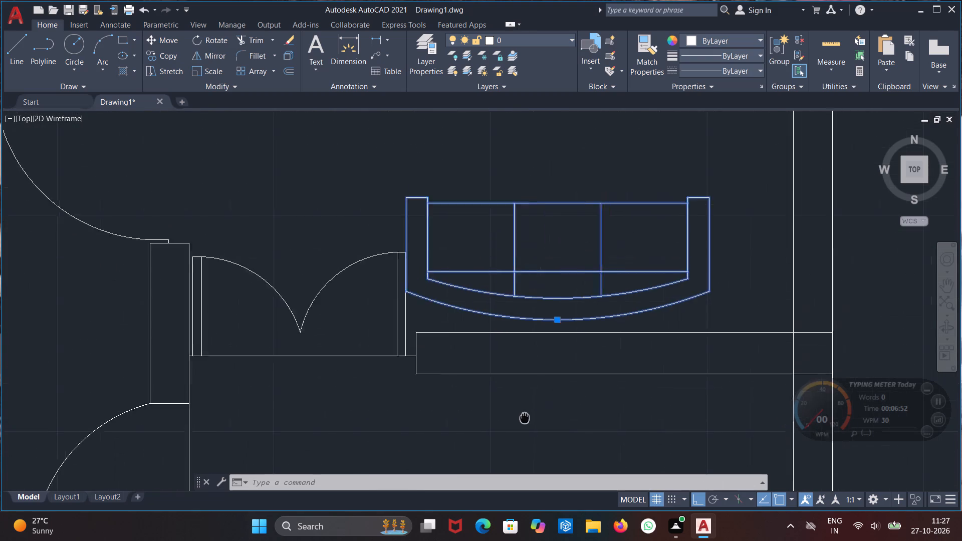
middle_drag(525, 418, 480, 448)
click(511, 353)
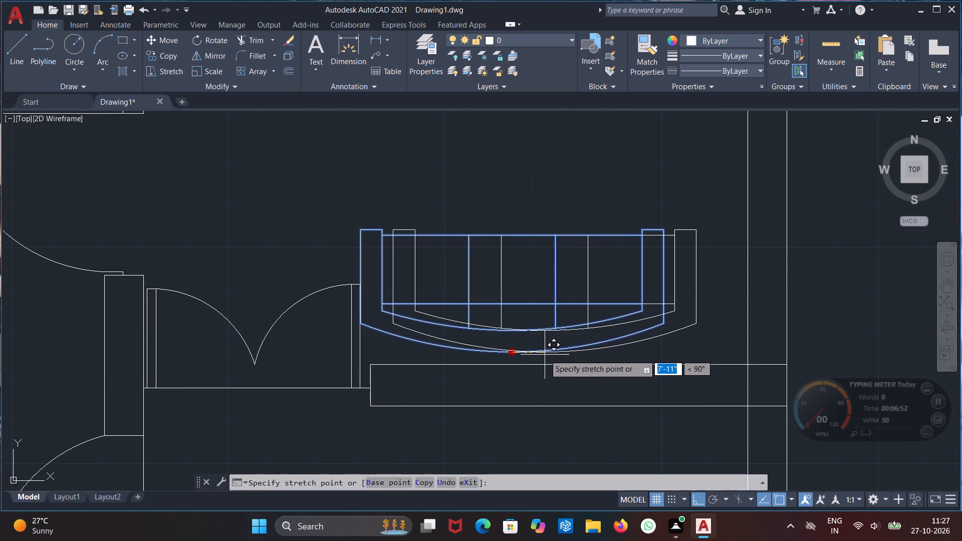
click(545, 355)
Move the sofa from the bed back down near the south wall and 1'-0" east, clear of the double door.
scroll(544, 321, down, 2)
middle_drag(537, 302, 520, 364)
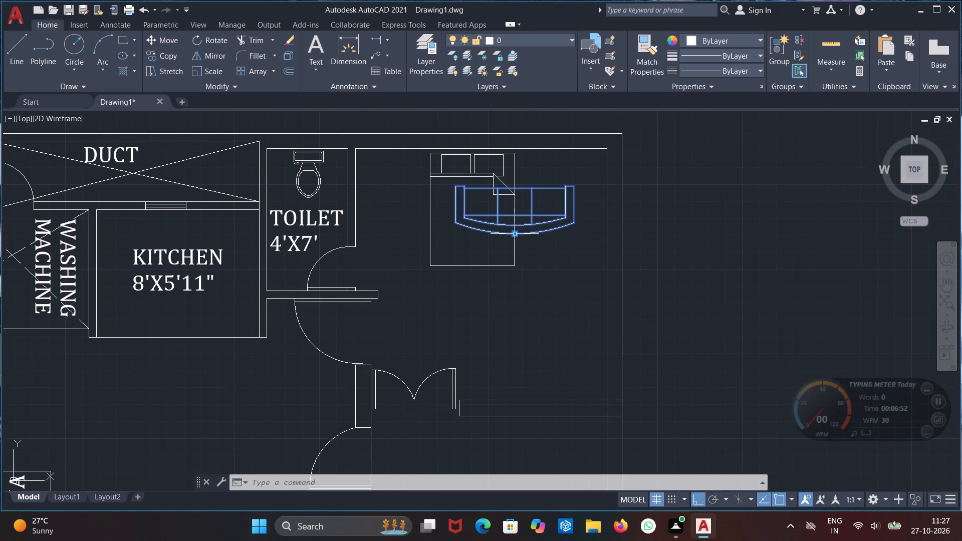
click(515, 236)
click(545, 381)
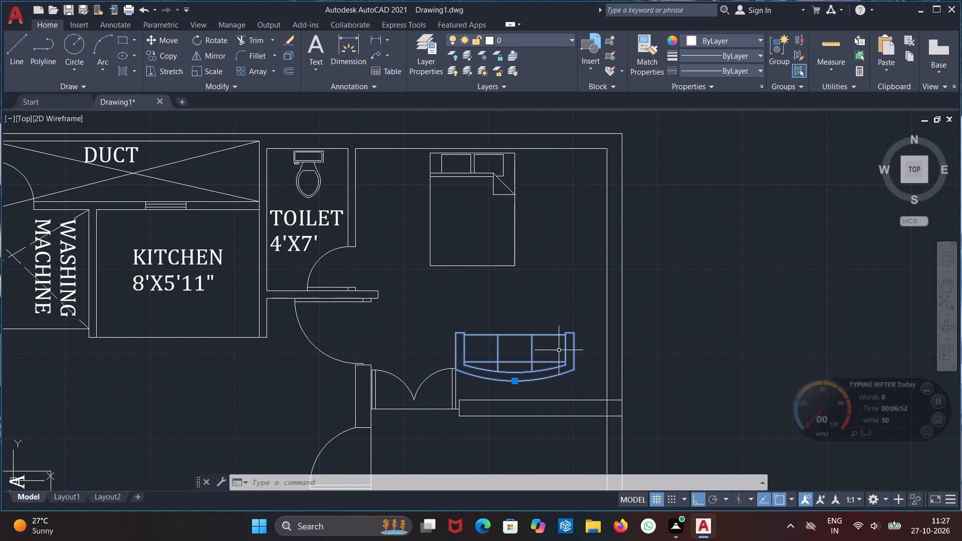
click(517, 383)
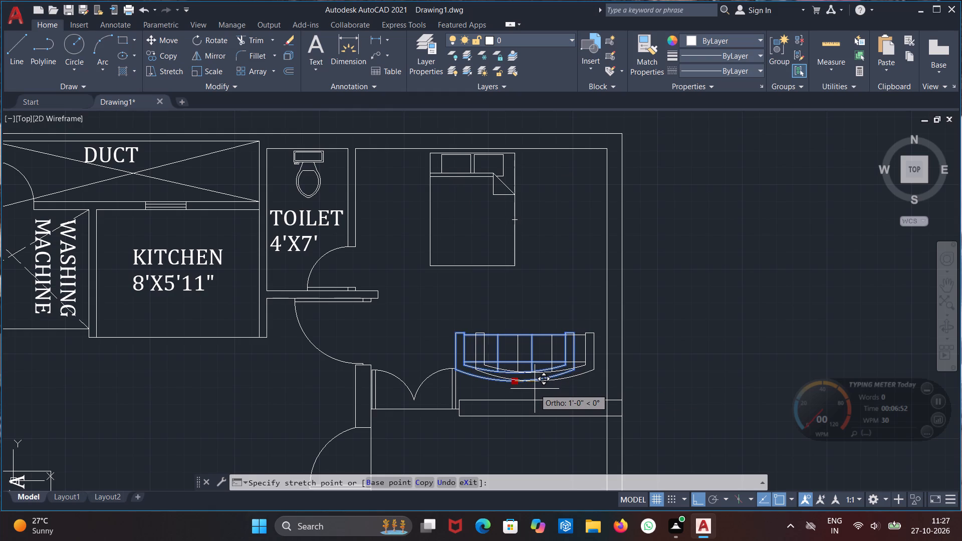
click(535, 389)
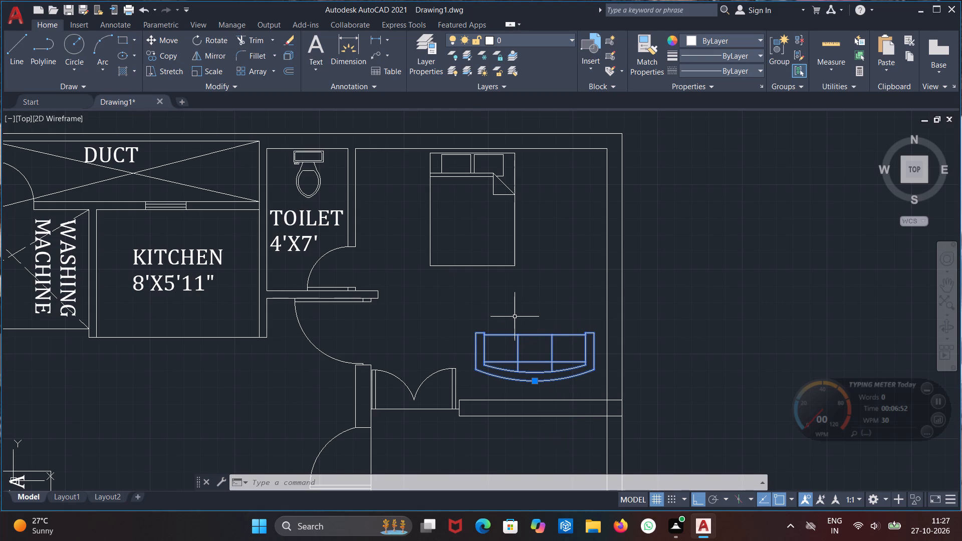
key(Escape)
Add a two-line text label reading GUEST ROOM and 13'4"X12'4.5" between the bed and the double door.
scroll(449, 305, up, 1)
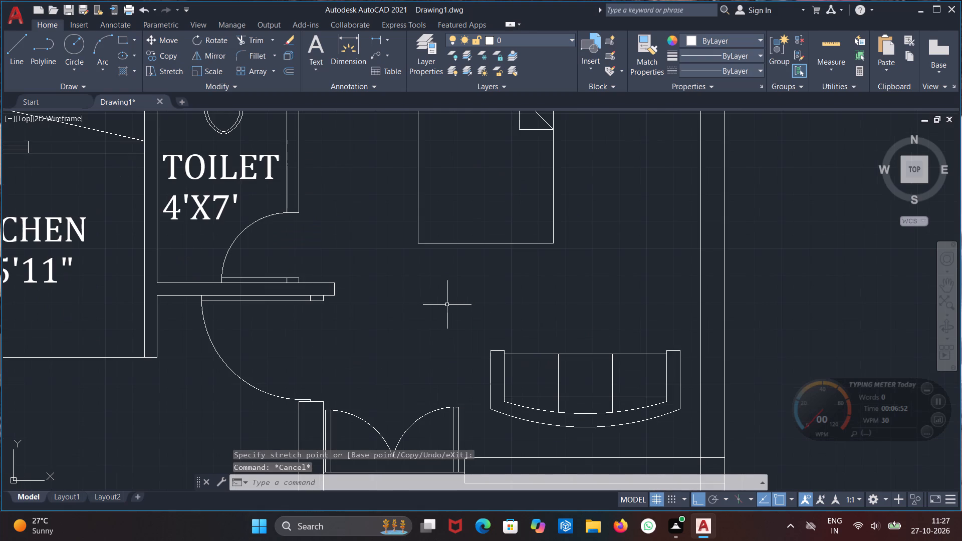
key(t)
key(Return)
drag(364, 270, 364, 277)
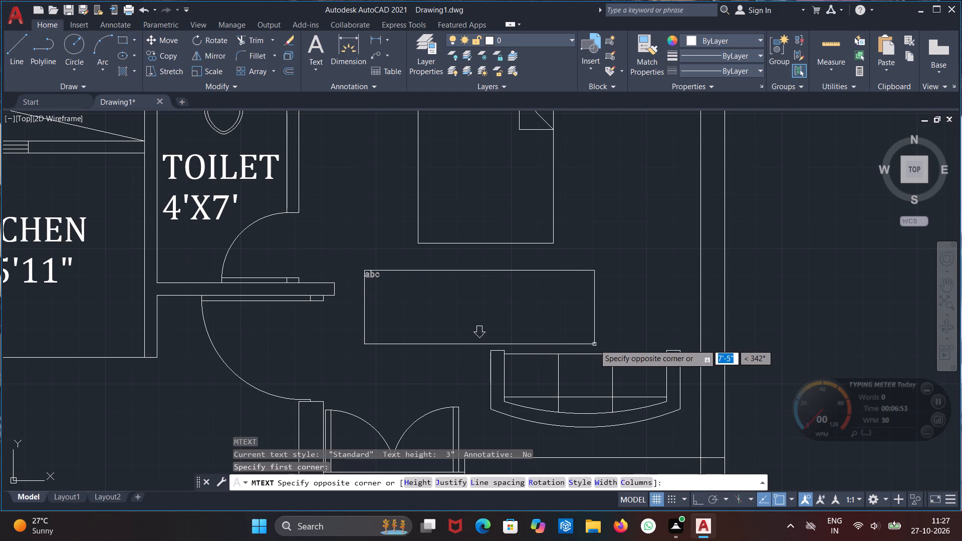
click(595, 340)
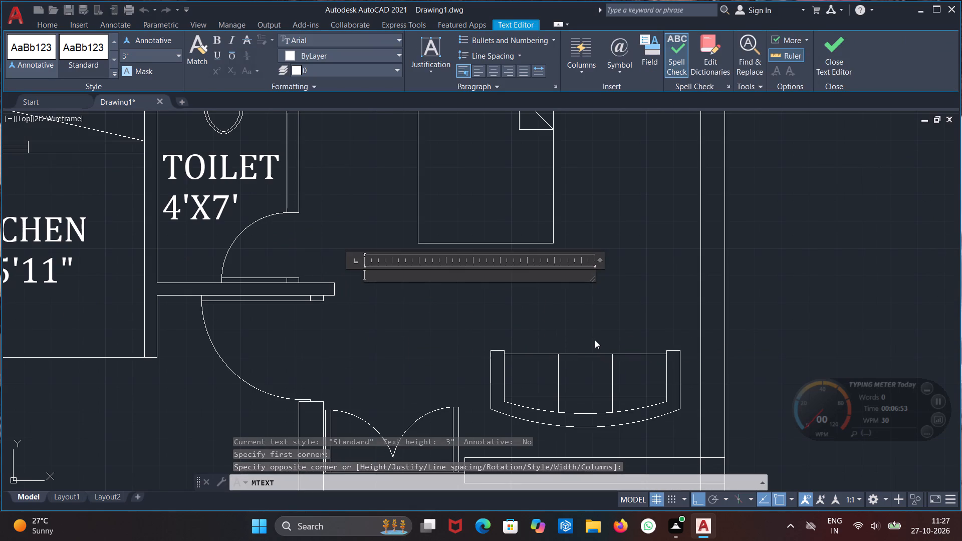
text(GUEST ROOM)
key(Return)
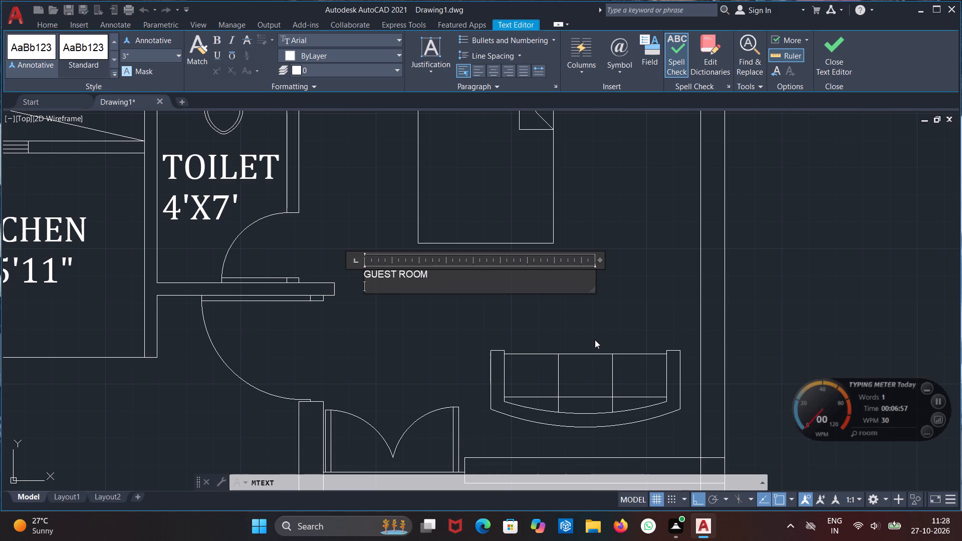
text(13'4"X)
text(12')
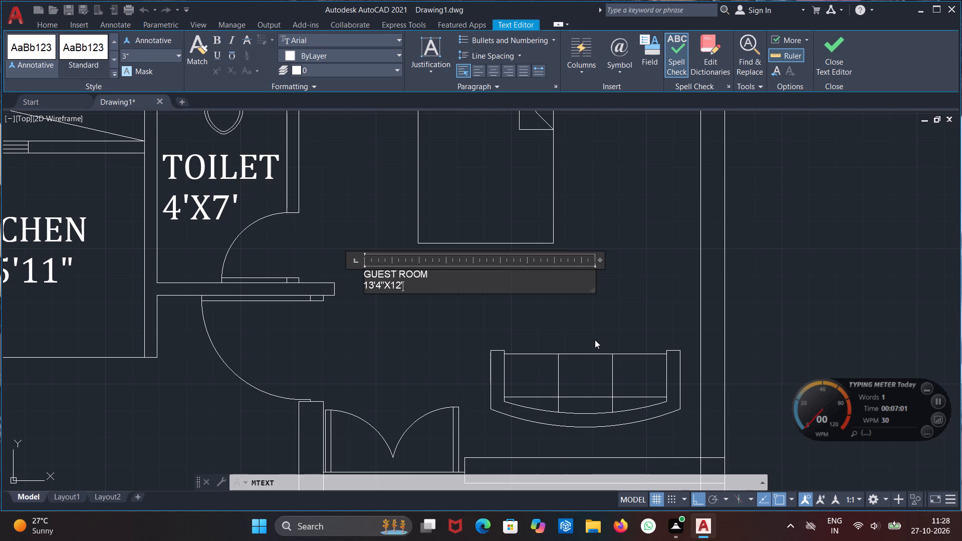
text(4.5")
Set the guest room label's text height to 9" and its font to Cambria.
drag(423, 291, 343, 269)
click(144, 58)
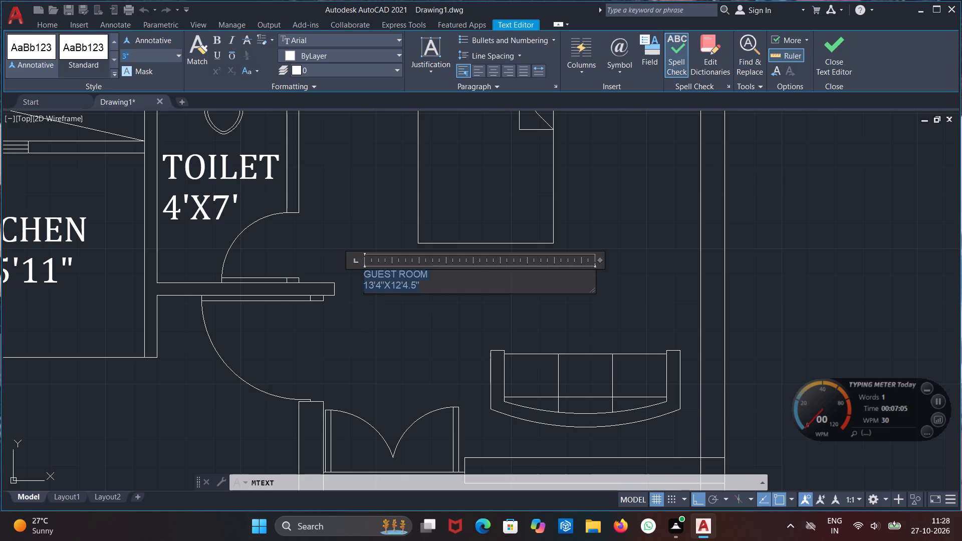
text(9")
key(Return)
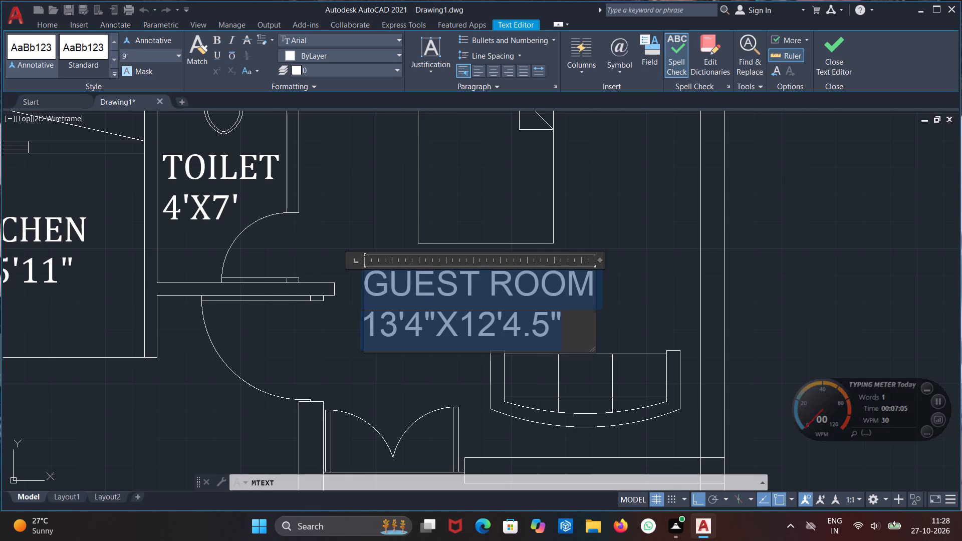
click(319, 39)
scroll(326, 102, down, 3)
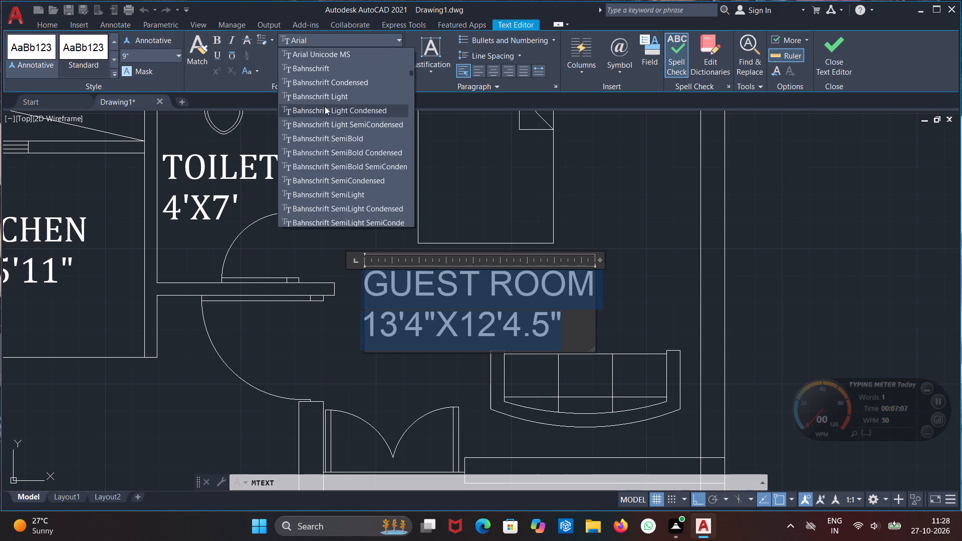
scroll(325, 106, down, 5)
scroll(332, 174, down, 3)
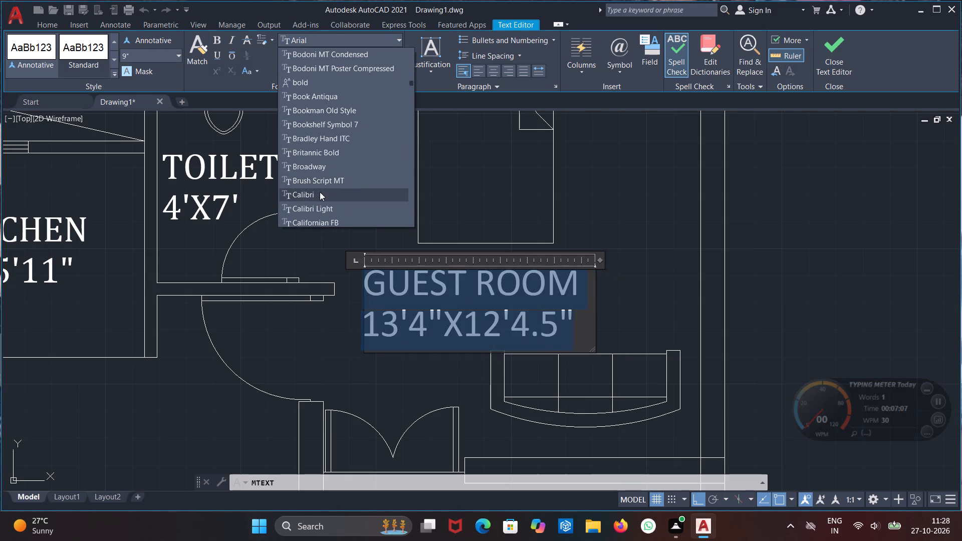
scroll(322, 194, down, 1)
click(319, 210)
click(338, 335)
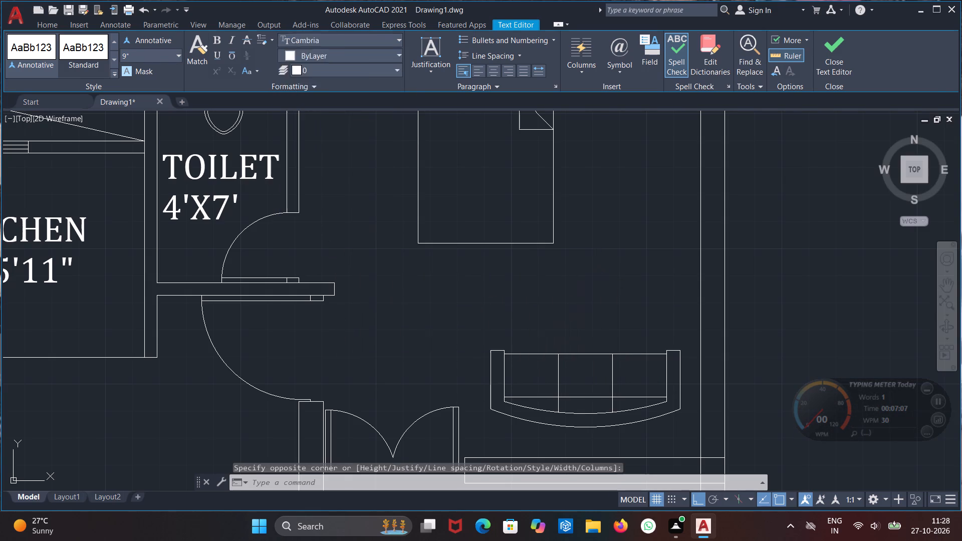
Draw a line about 4'-3" east from the staircase's northeast corner into the space south of the guest room.
scroll(346, 330, down, 2)
middle_drag(530, 366, 552, 207)
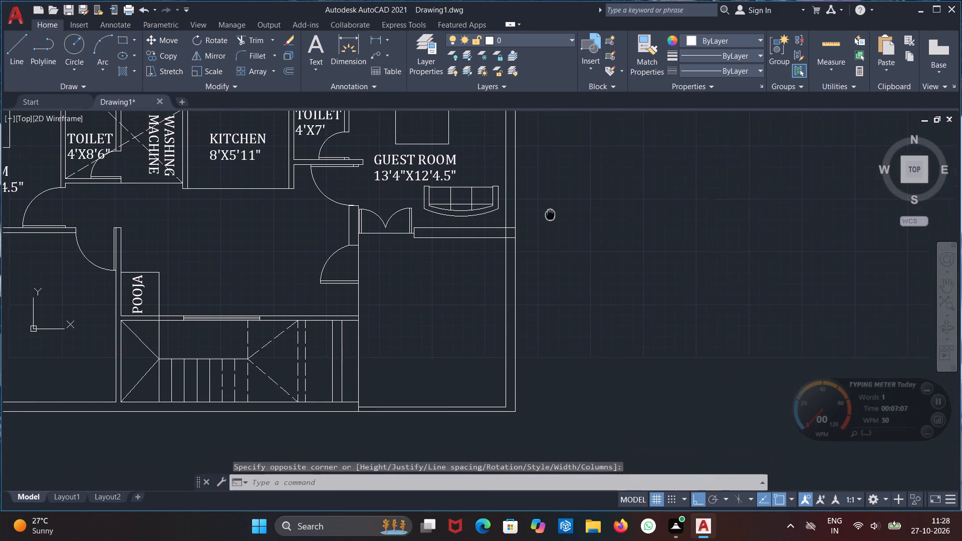
middle_drag(552, 207, 583, 168)
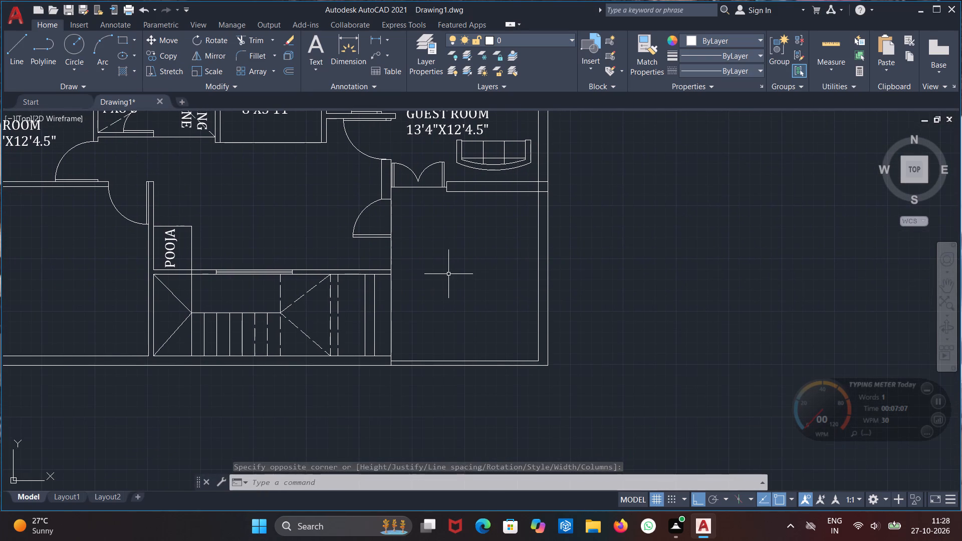
key(l)
key(Return)
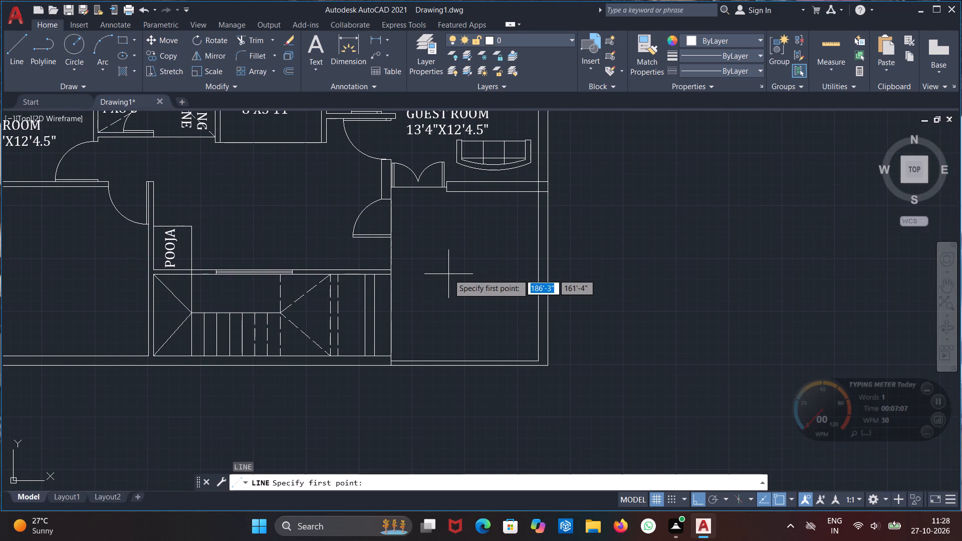
scroll(426, 292, up, 1)
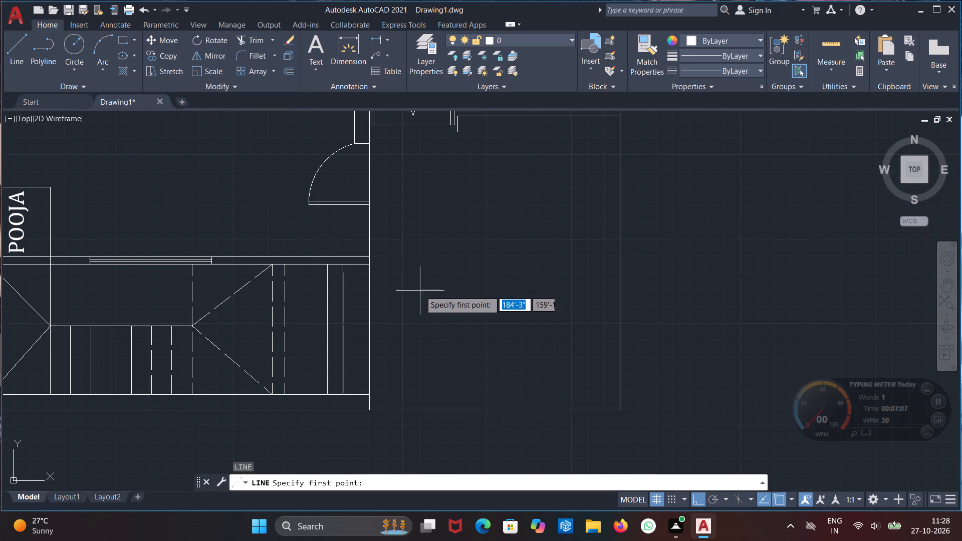
click(370, 266)
middle_drag(458, 269, 457, 296)
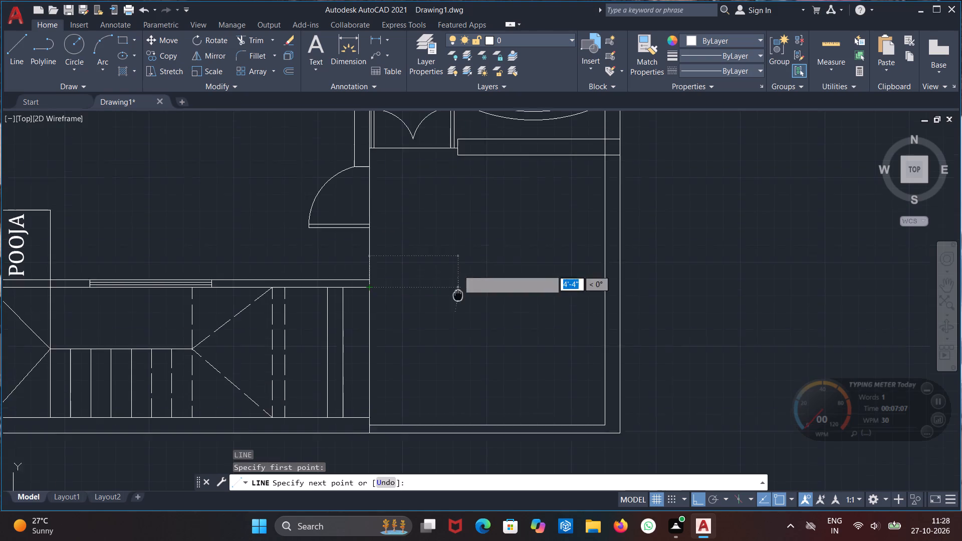
middle_drag(457, 296, 454, 325)
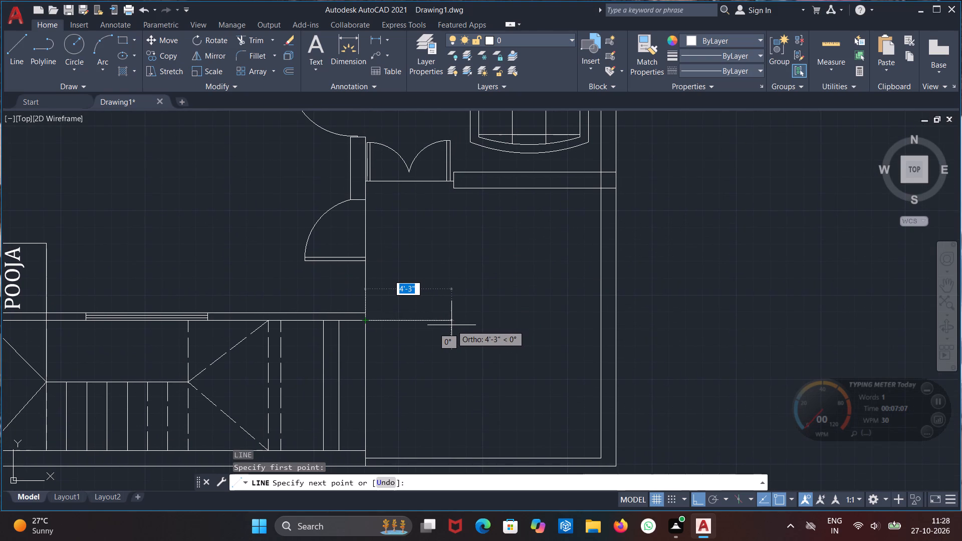
click(451, 325)
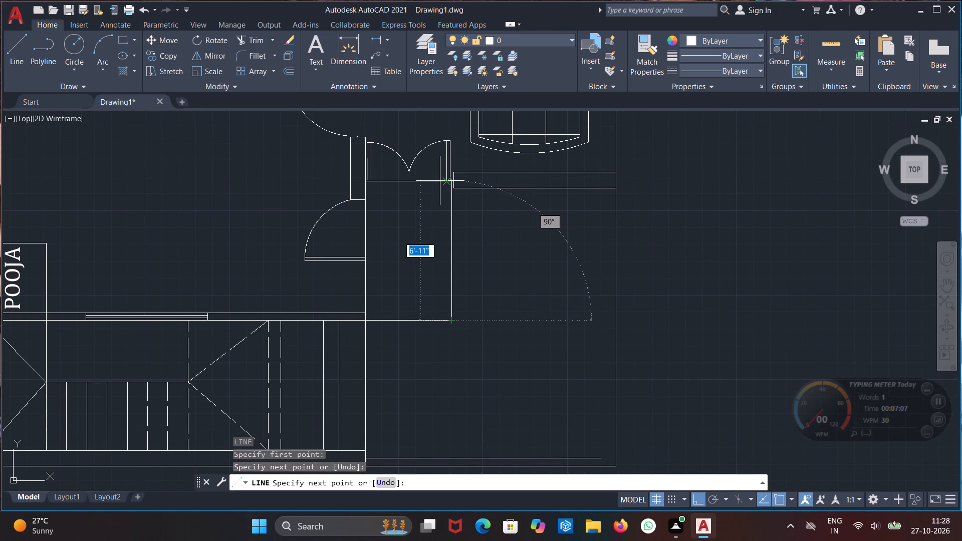
Continue the line straight north from its east end, past the double door's threshold, undoing the slanted segment.
click(440, 181)
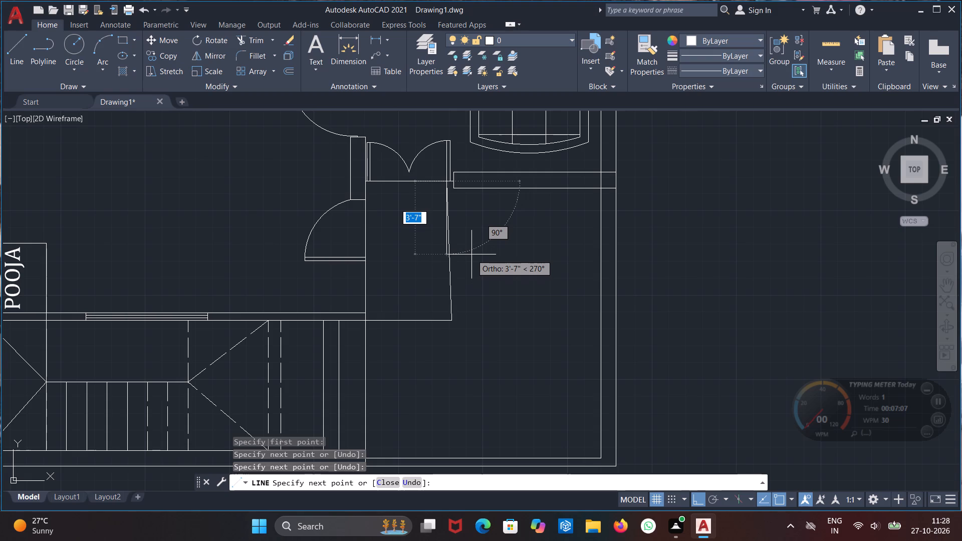
key(ctrl+z)
scroll(465, 202, up, 1)
middle_drag(466, 220, 466, 221)
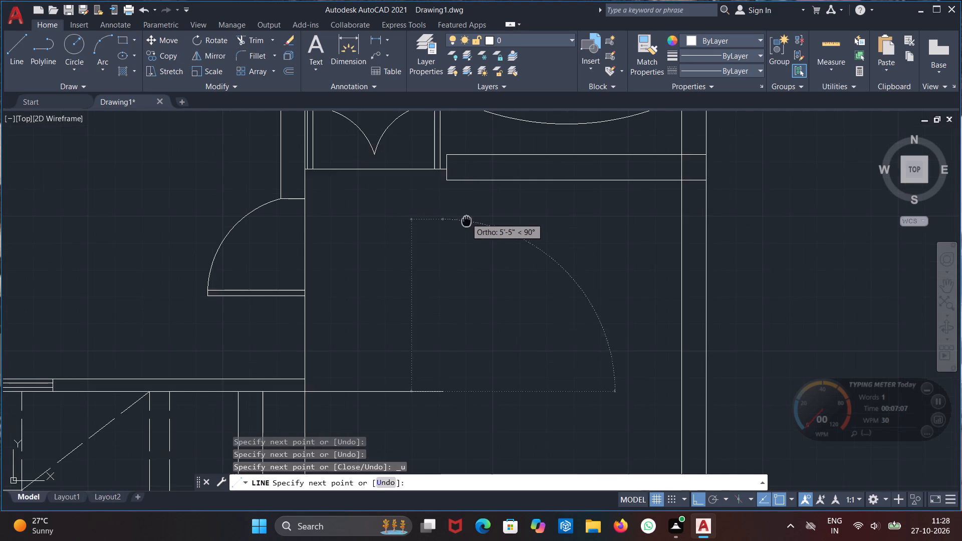
middle_drag(466, 221, 467, 323)
scroll(441, 257, up, 2)
click(441, 236)
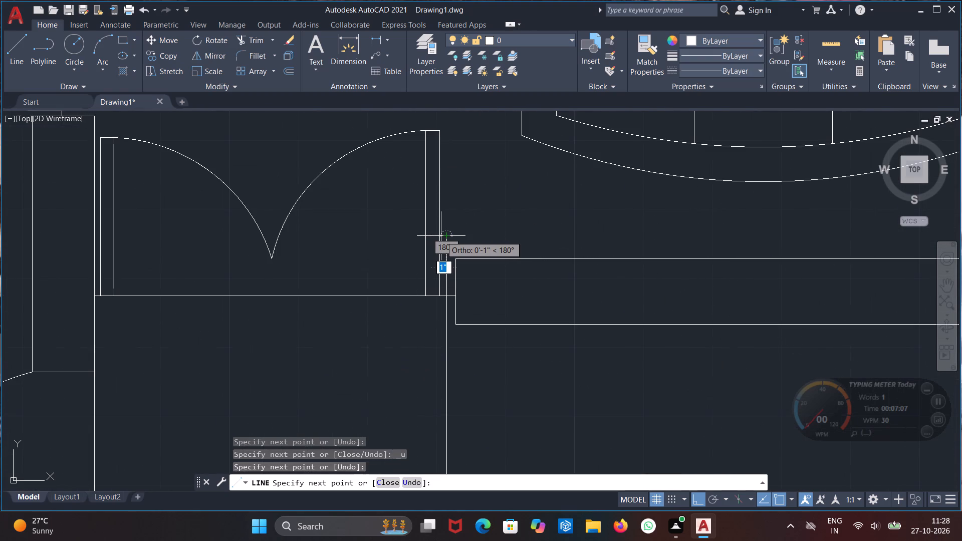
key(Escape)
Trim the end of the new vertical line that projects north of the double door's threshold.
text(TR)
key(Return)
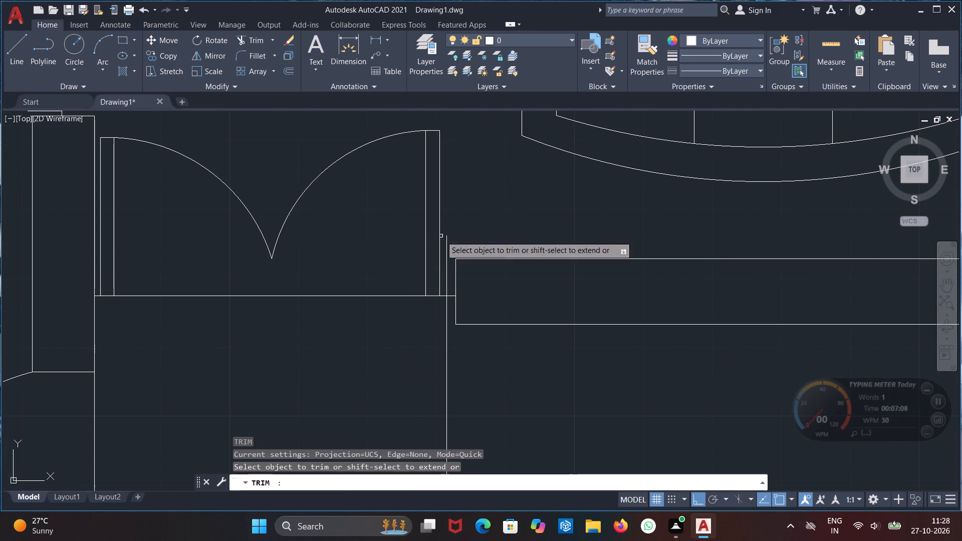
click(445, 283)
scroll(474, 325, down, 2)
scroll(517, 418, down, 1)
middle_drag(516, 396, 501, 289)
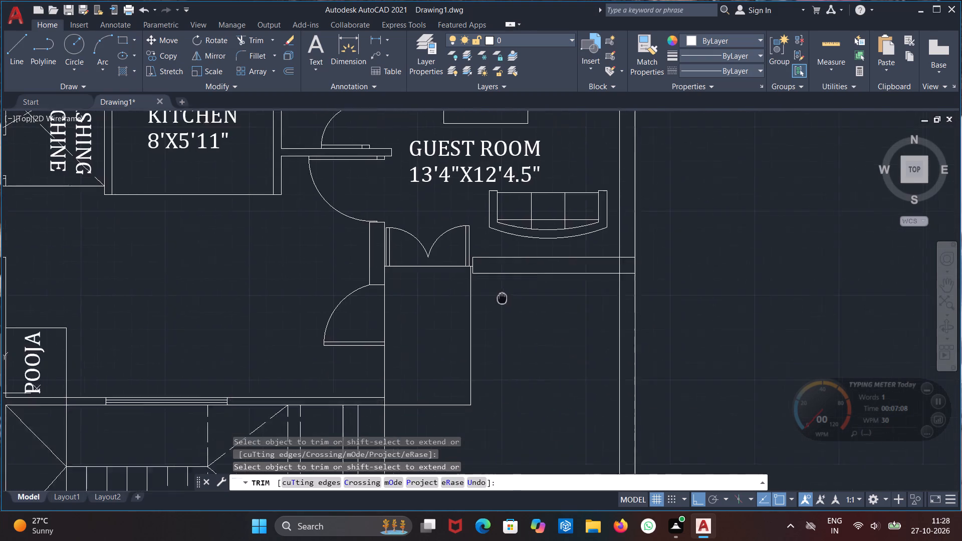
middle_drag(501, 289, 518, 227)
key(Escape)
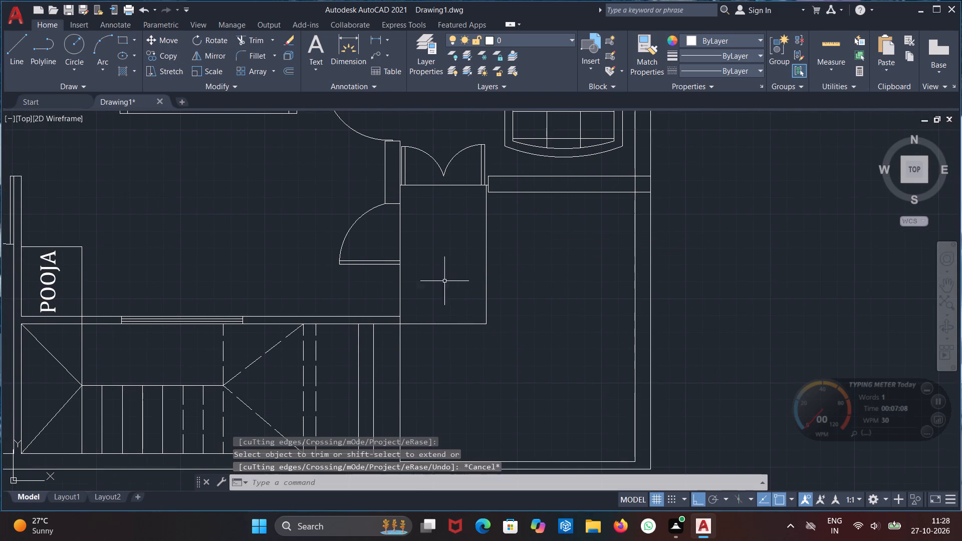
Add a multiline text label reading PLATFORM over the outlined rectangle south of the double door.
key(t)
key(Return)
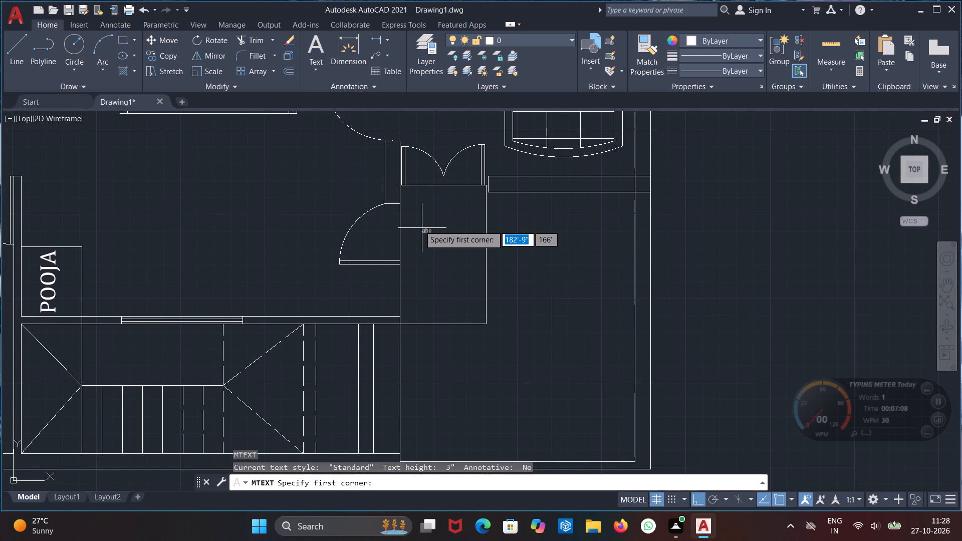
click(415, 225)
click(561, 310)
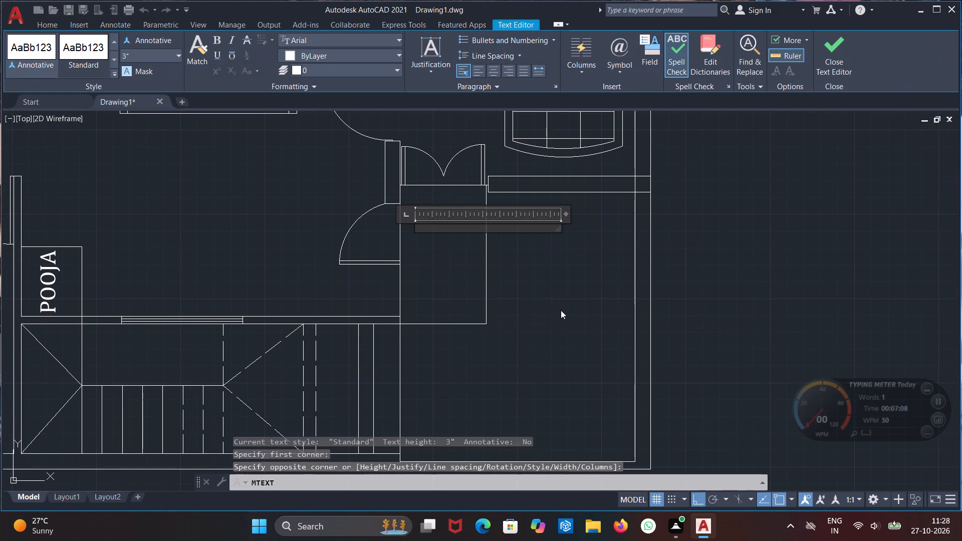
text(PLATFORM)
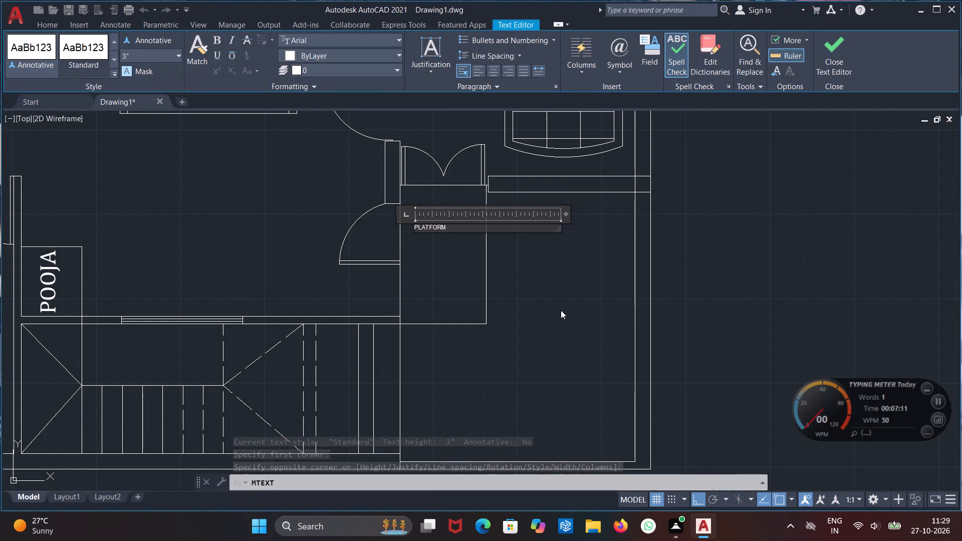
Set the PLATFORM label's text height to 9" and its font to Cambria.
drag(450, 230, 406, 230)
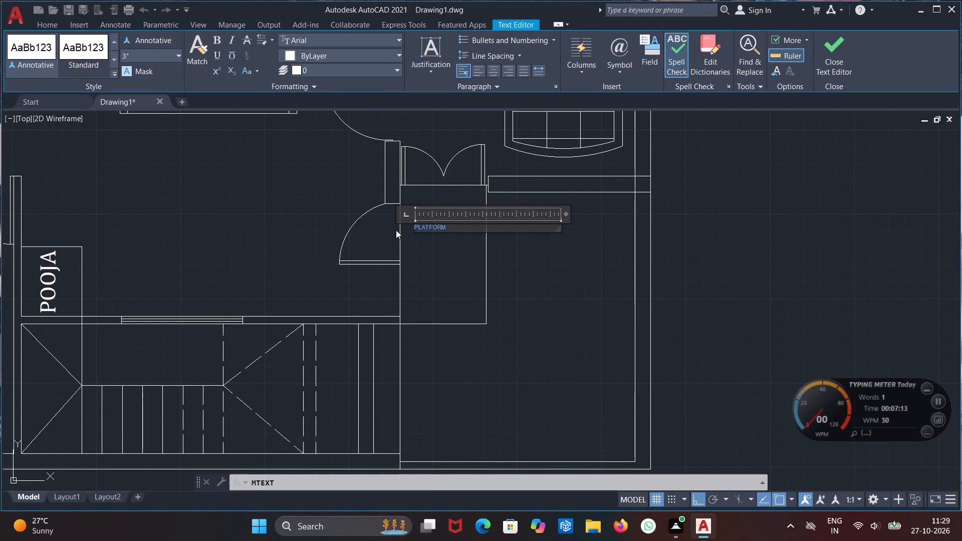
click(152, 57)
text(9")
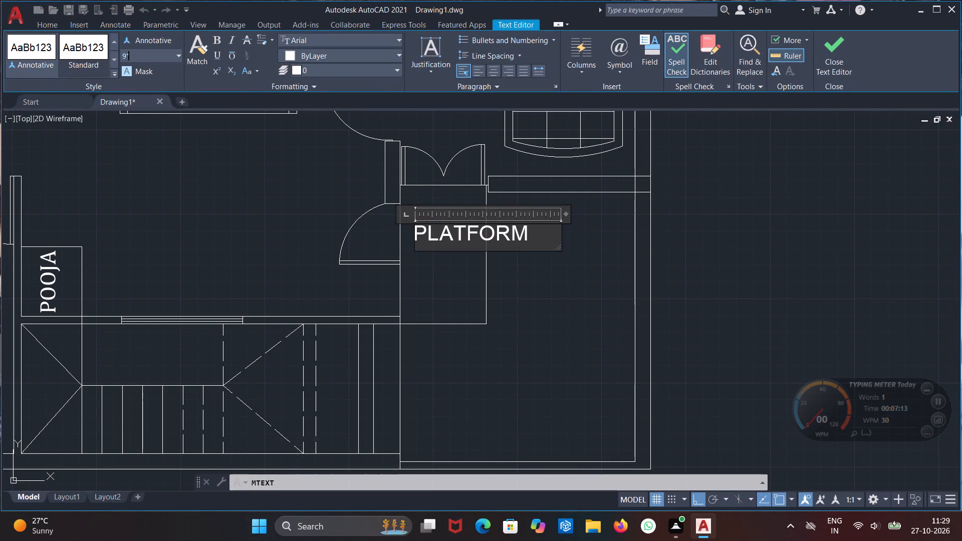
key(Return)
click(361, 34)
scroll(356, 202, down, 3)
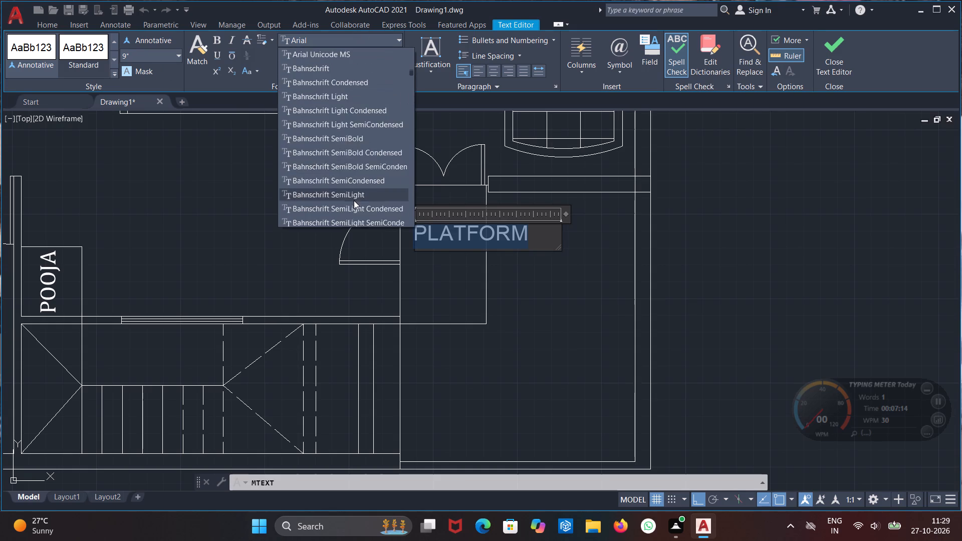
scroll(353, 199, down, 8)
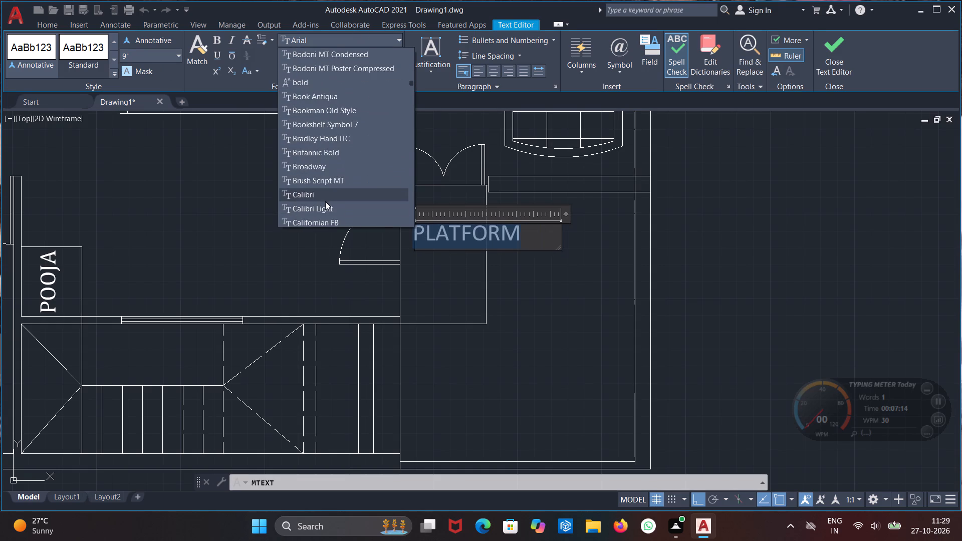
scroll(323, 203, down, 1)
click(321, 205)
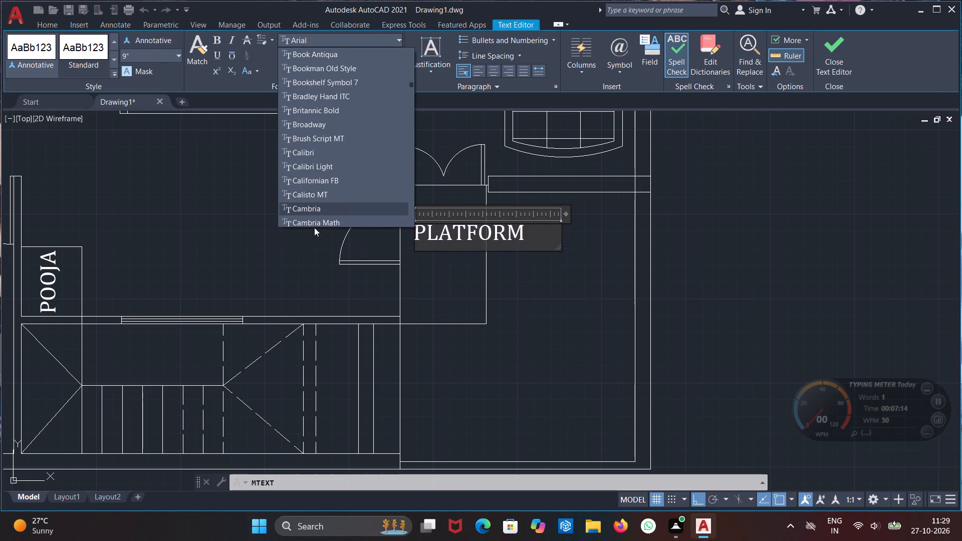
click(309, 257)
Rotate the PLATFORM label 90° counterclockwise about its east end so it reads vertically.
click(488, 232)
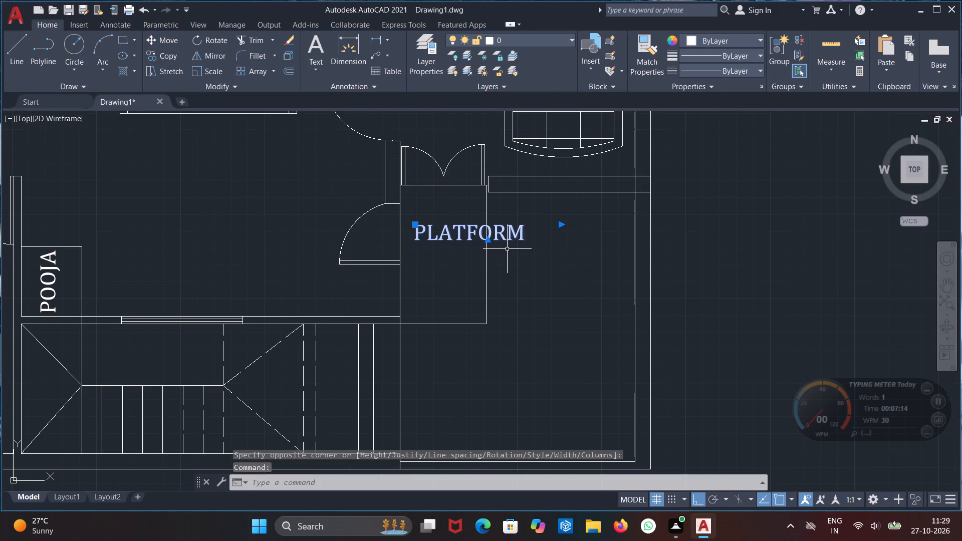
key(r)
key(o)
click(550, 278)
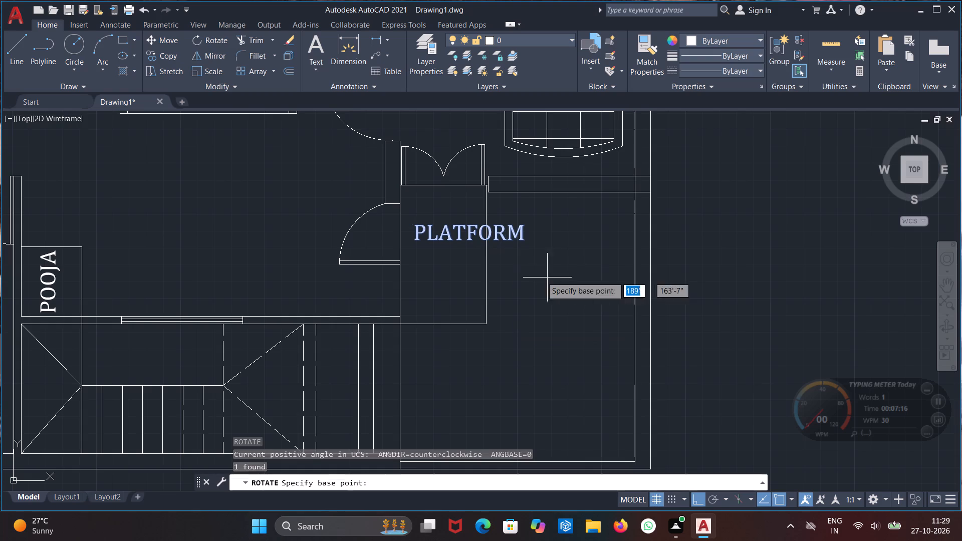
click(526, 237)
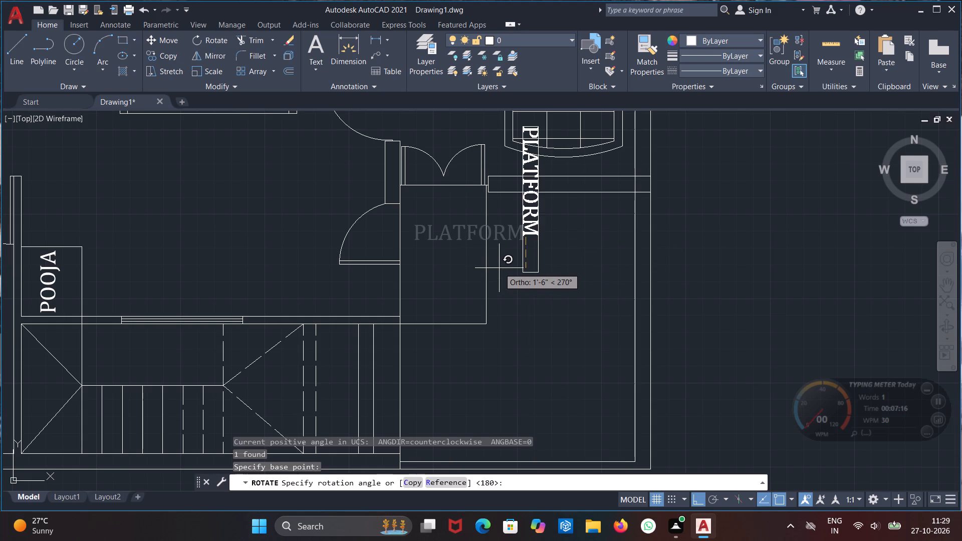
click(520, 199)
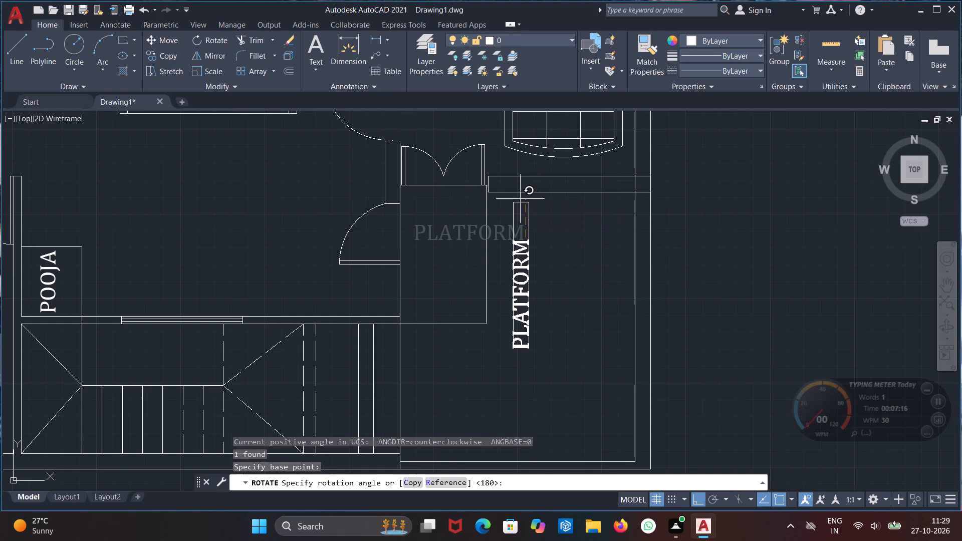
Move the vertical PLATFORM label west and north into the rectangle south of the double door, widen its text frame and centre it.
click(524, 333)
click(515, 348)
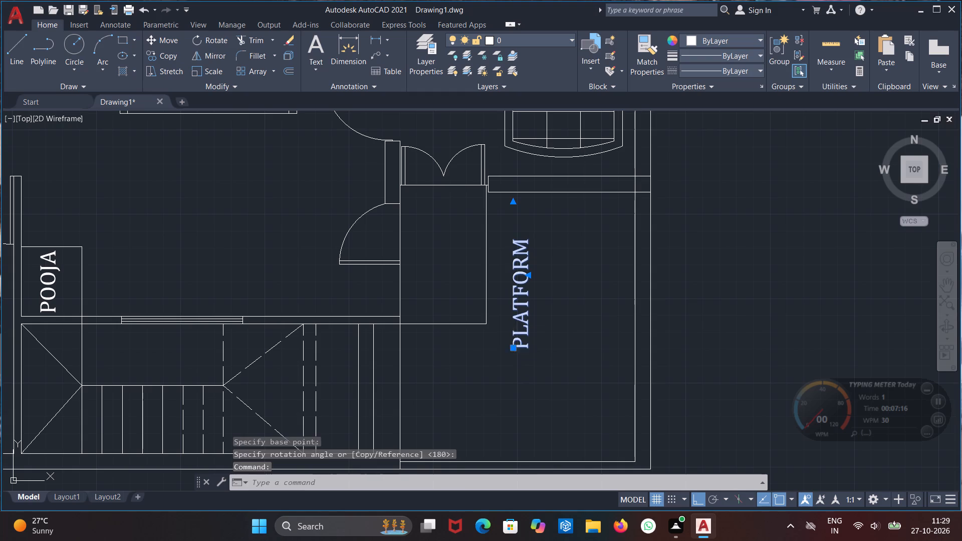
click(450, 315)
click(448, 348)
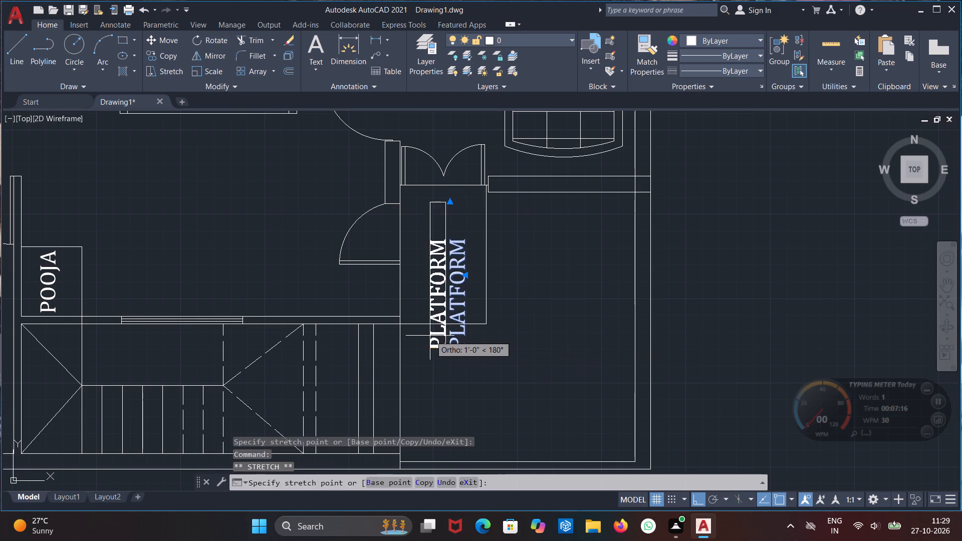
click(429, 336)
click(428, 349)
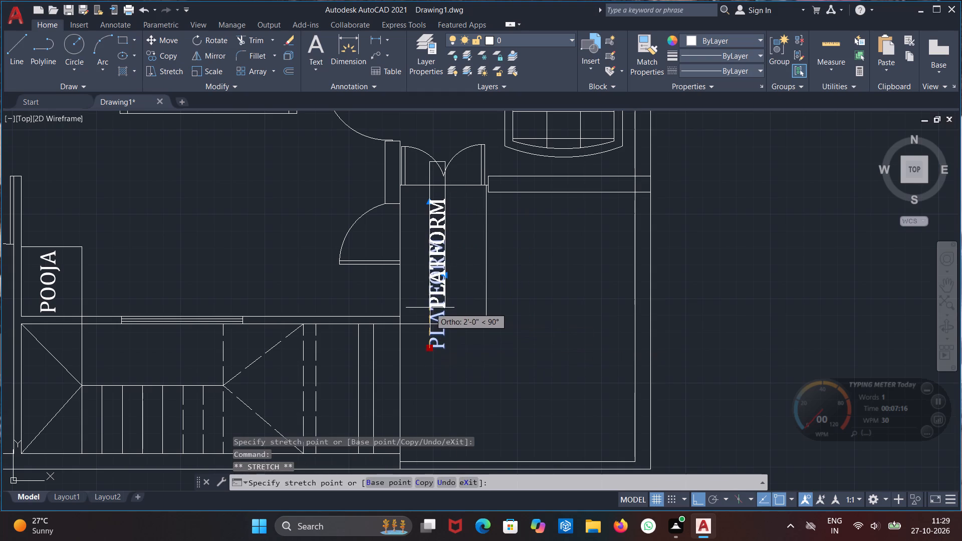
click(430, 316)
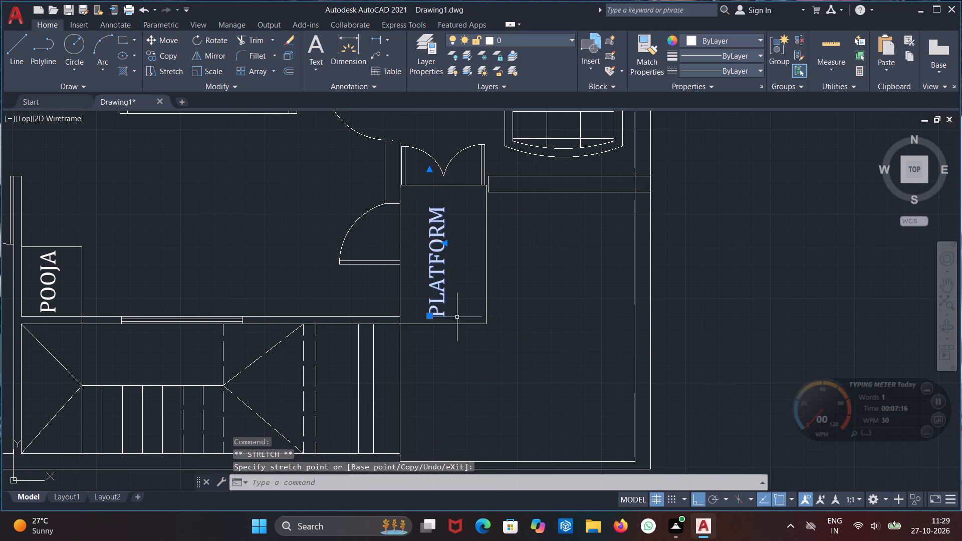
click(445, 244)
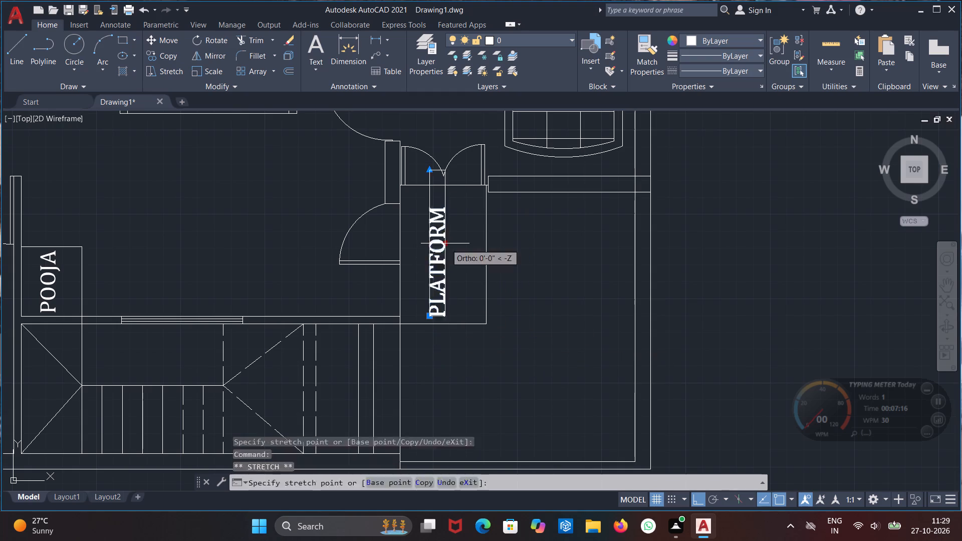
click(479, 251)
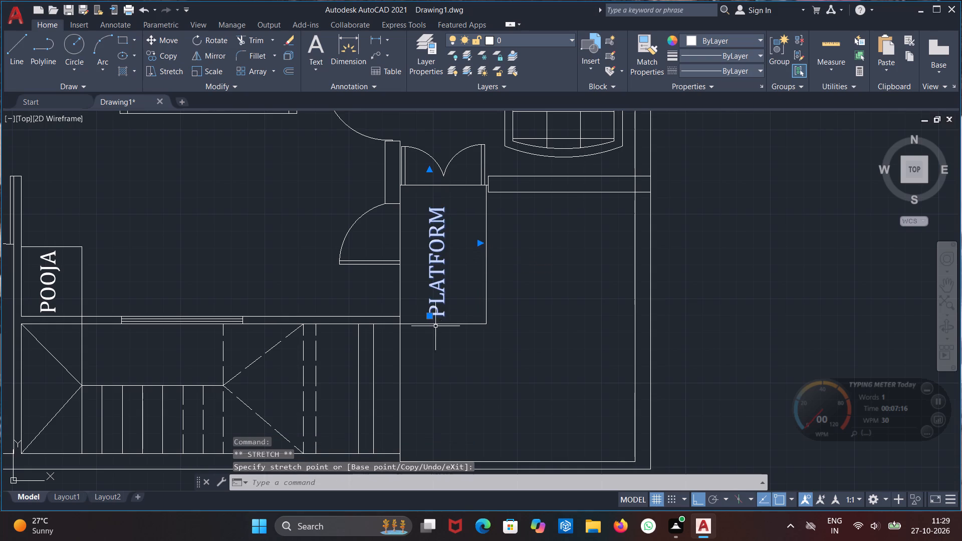
click(431, 315)
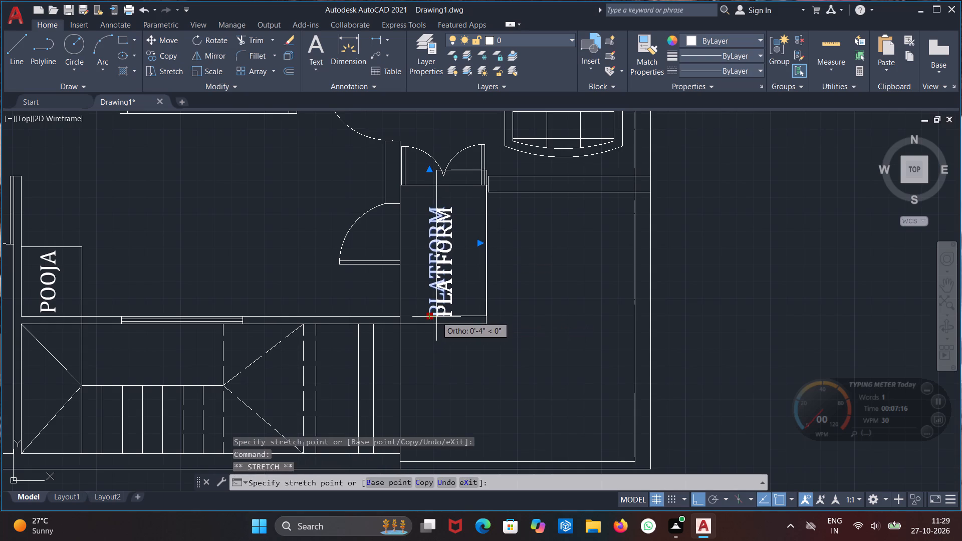
click(433, 317)
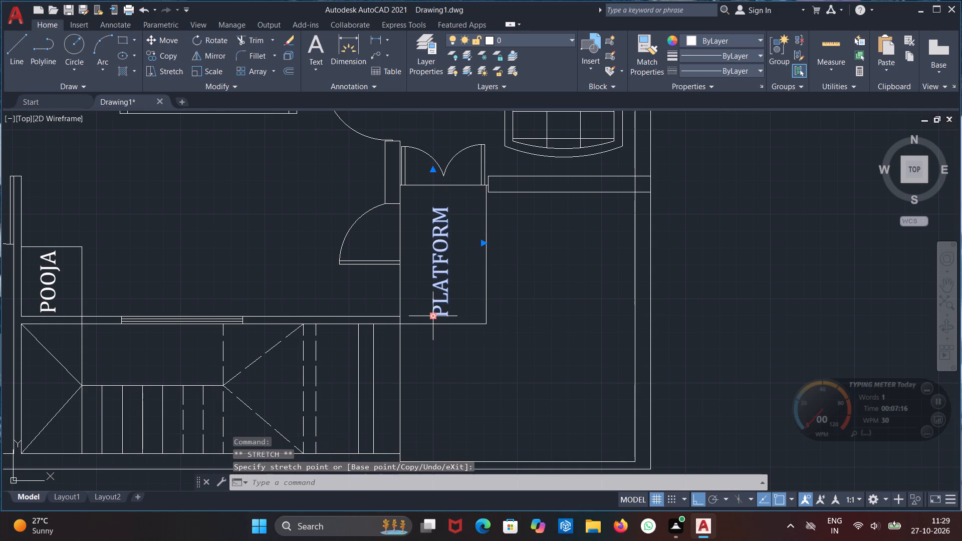
key(Escape)
Insert the Bed - Queen block from DesignCenter at X, Y and Z scale 10 in the room west of the staircase.
scroll(536, 300, down, 1)
middle_drag(533, 368, 517, 321)
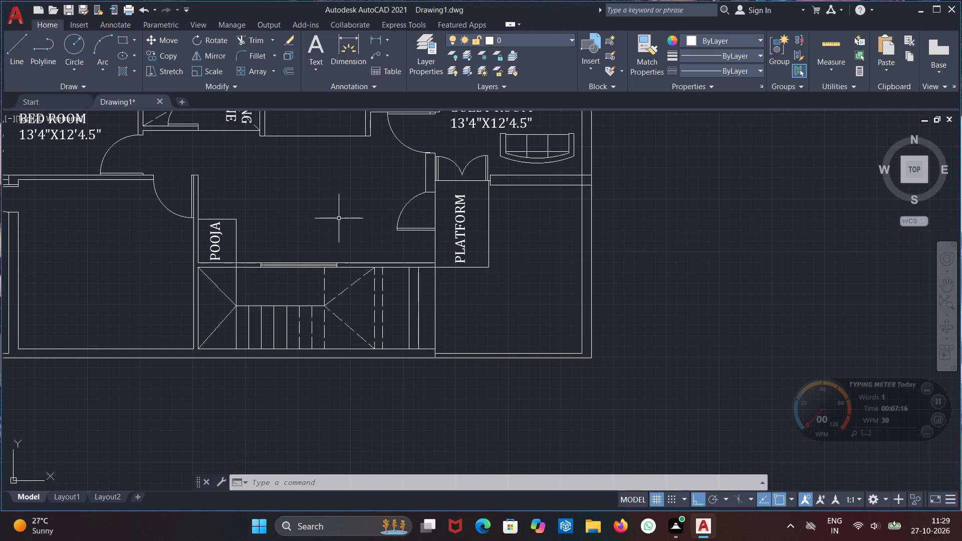
key(ctrl+2)
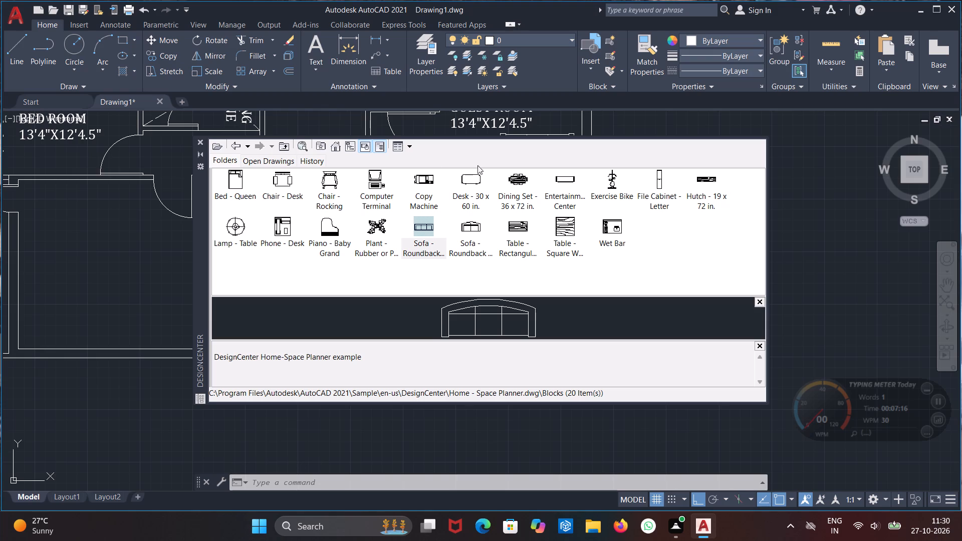
click(199, 142)
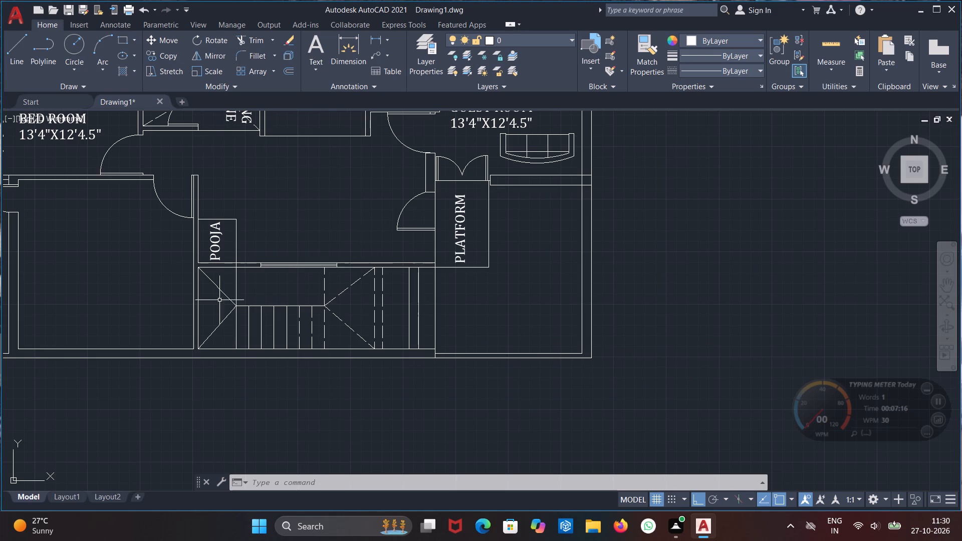
middle_drag(131, 279, 370, 258)
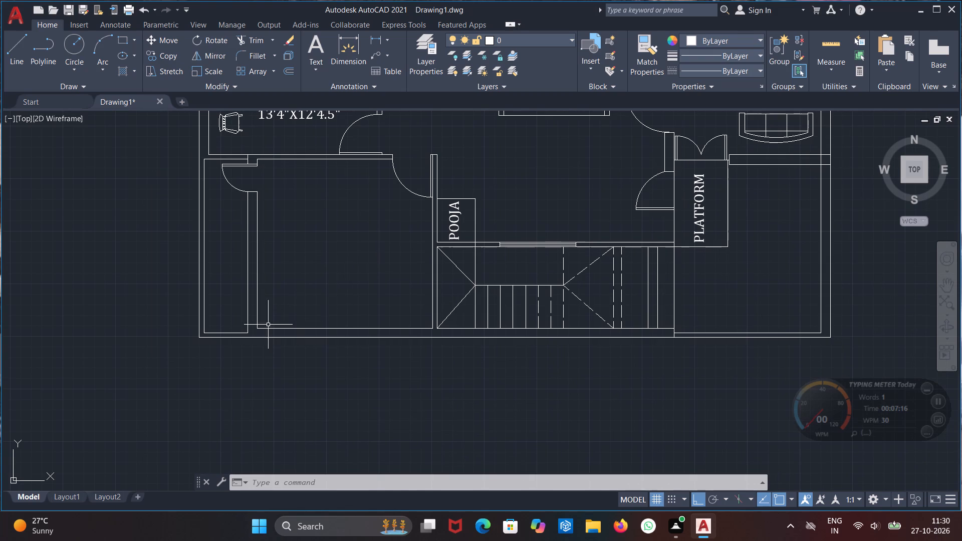
middle_drag(315, 256, 341, 252)
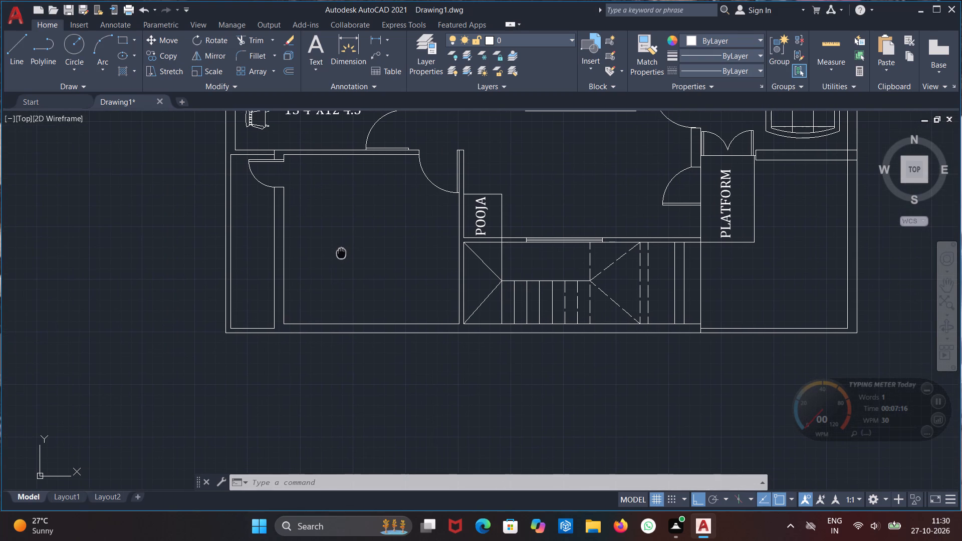
key(ctrl+2)
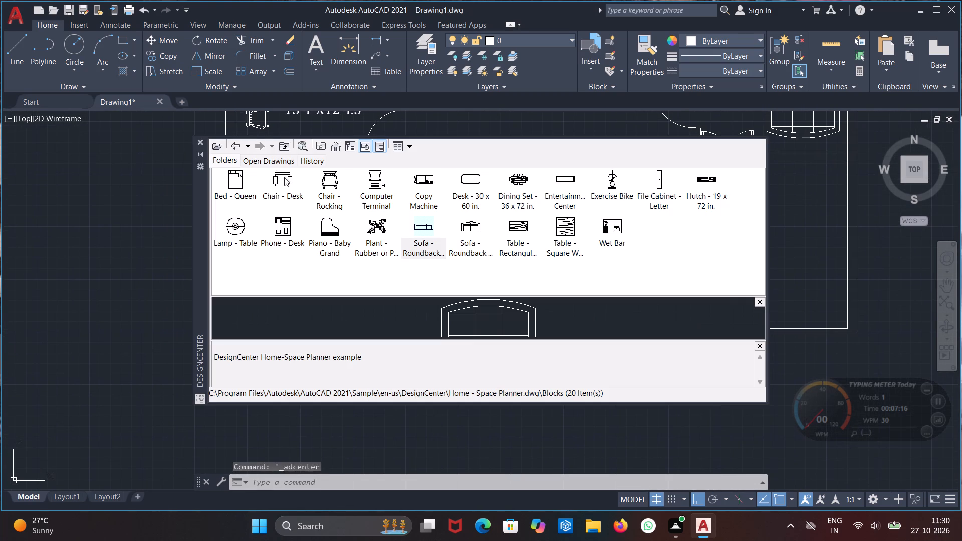
double_click(228, 195)
click(426, 257)
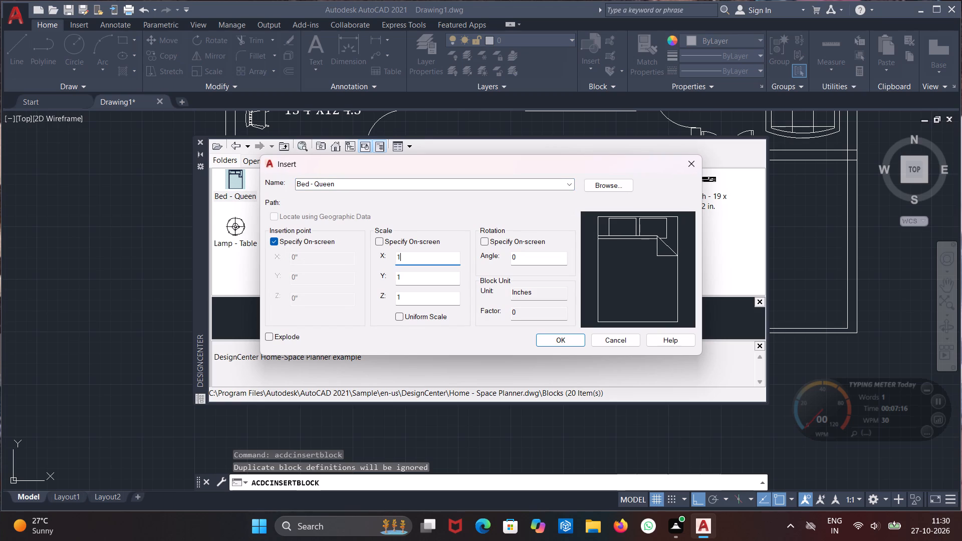
key(0)
click(426, 275)
key(0)
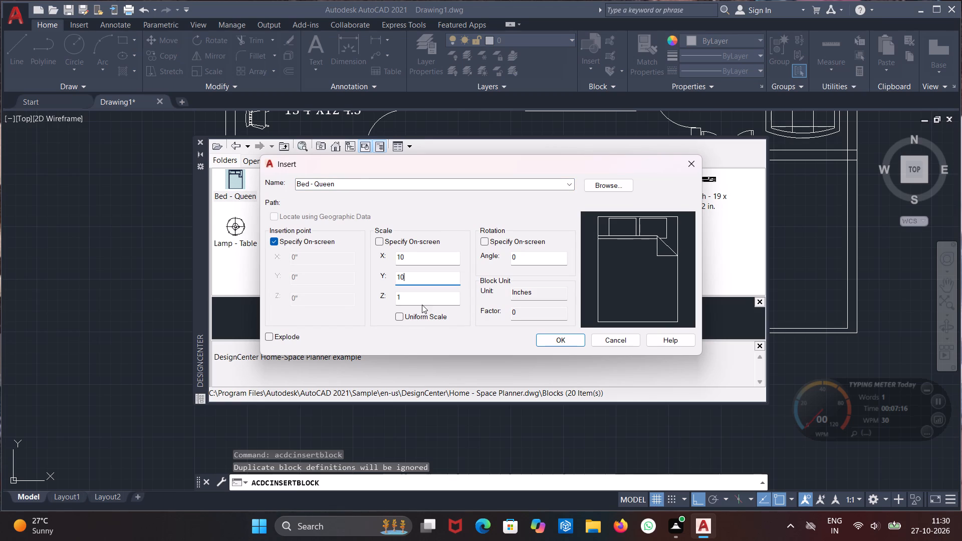
click(422, 305)
key(0)
key(BackSpace)
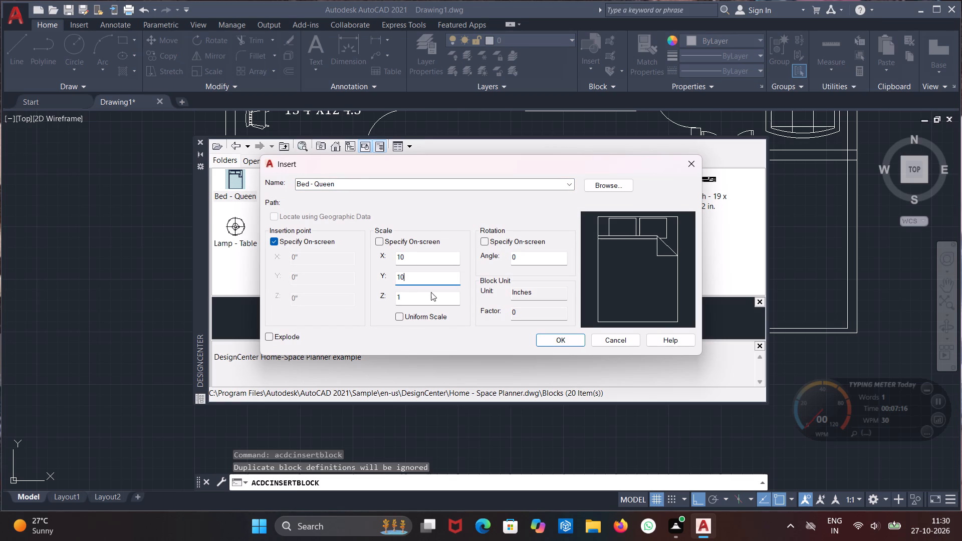
click(434, 301)
key(0)
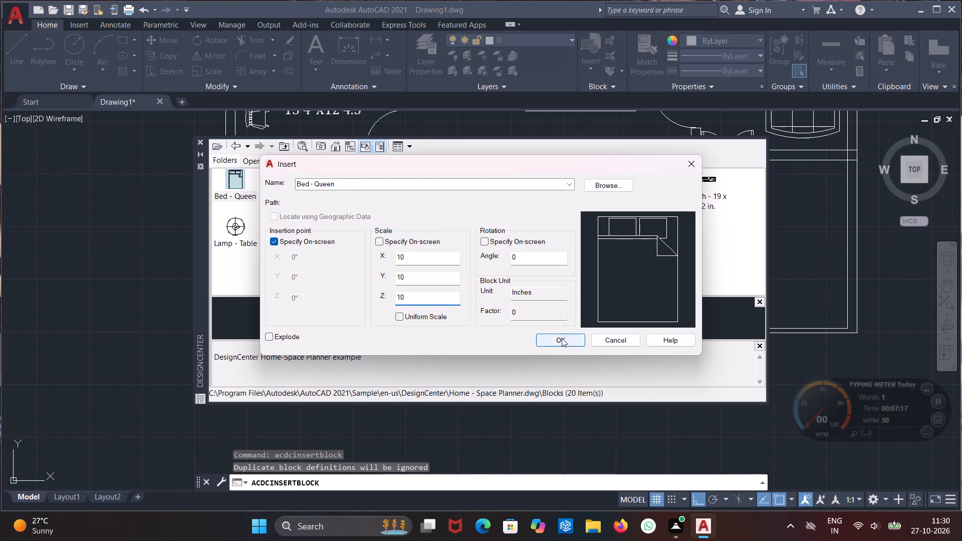
click(562, 338)
click(201, 142)
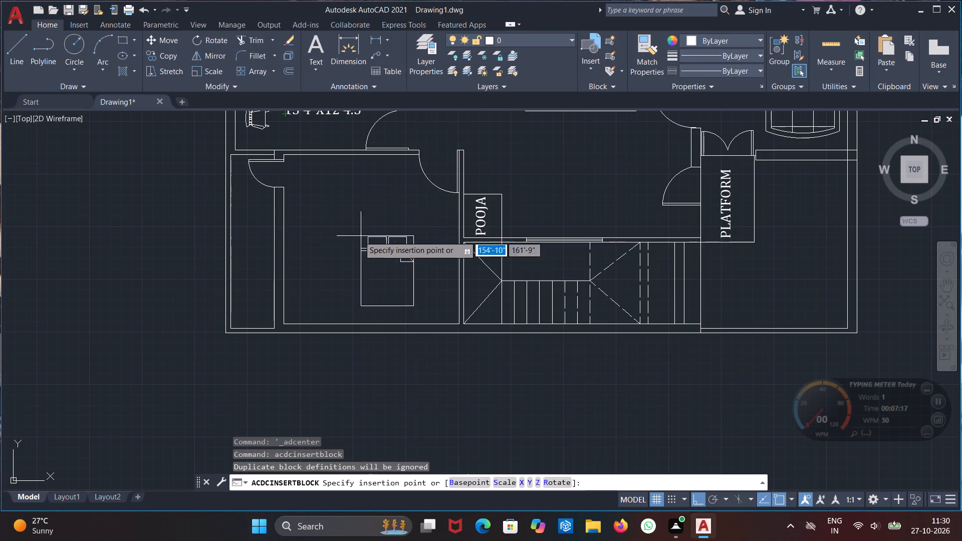
click(339, 229)
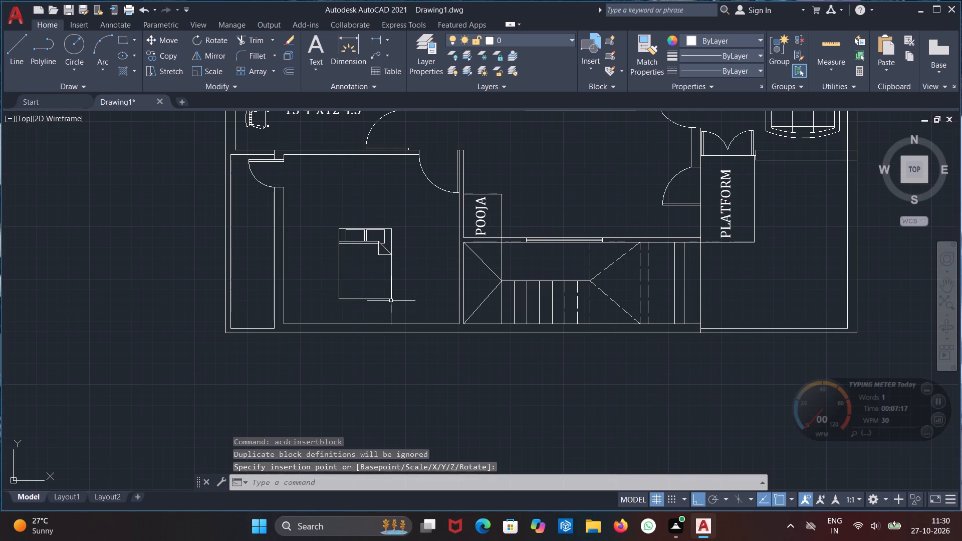
Rotate the queen bed 180° about its southeast corner so the pillows face south.
click(389, 299)
key(r)
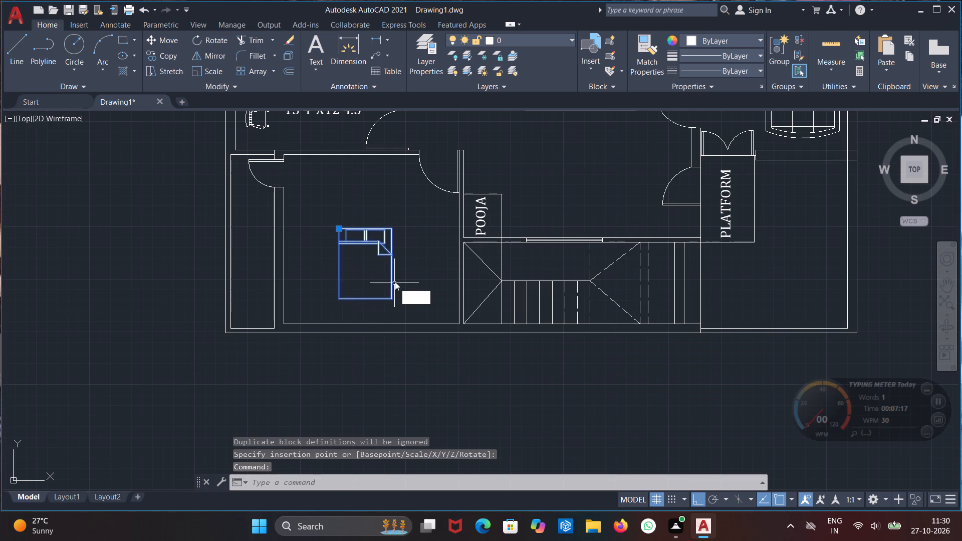
key(o)
click(444, 309)
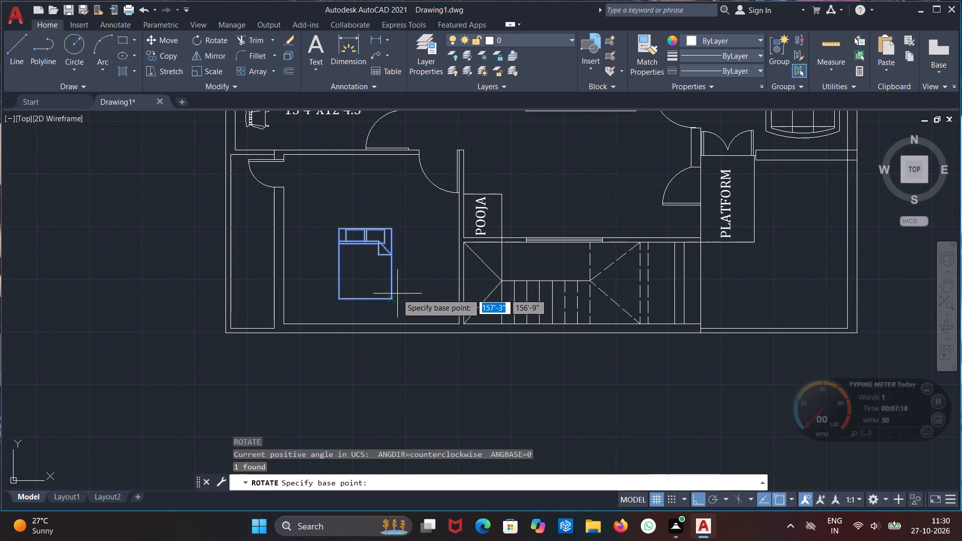
click(394, 300)
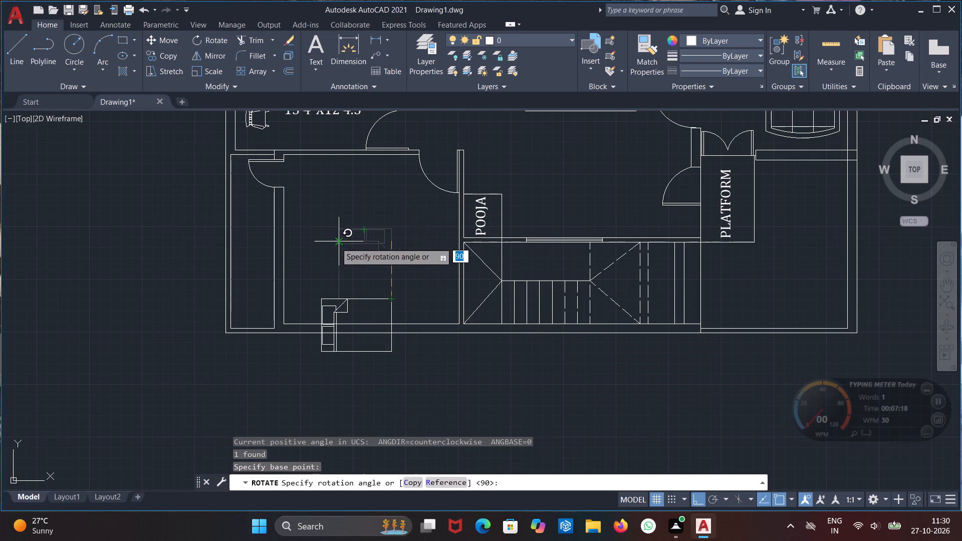
click(303, 263)
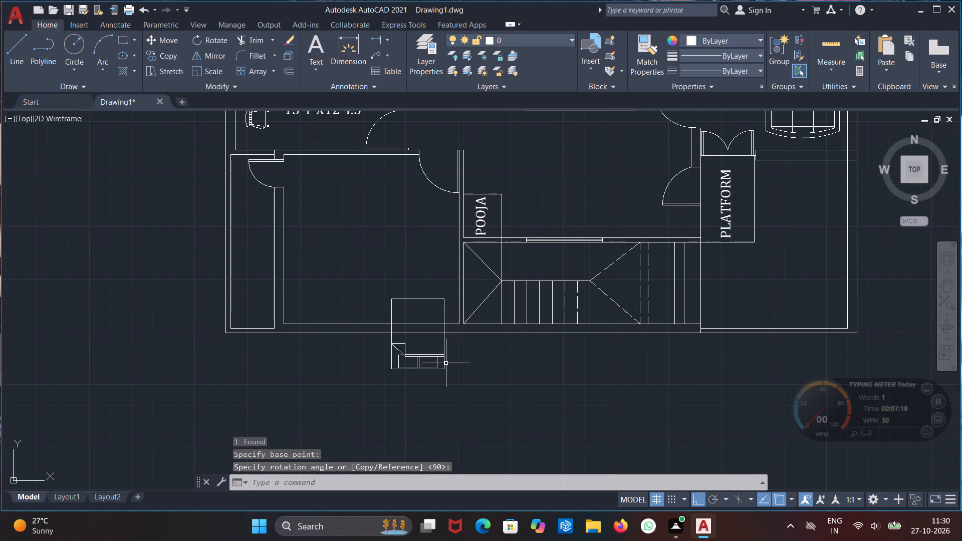
Move the bed about 5'-0" west and 4'-1" north into the room, then slightly farther west, with its pillows near the south wall.
click(441, 366)
click(447, 359)
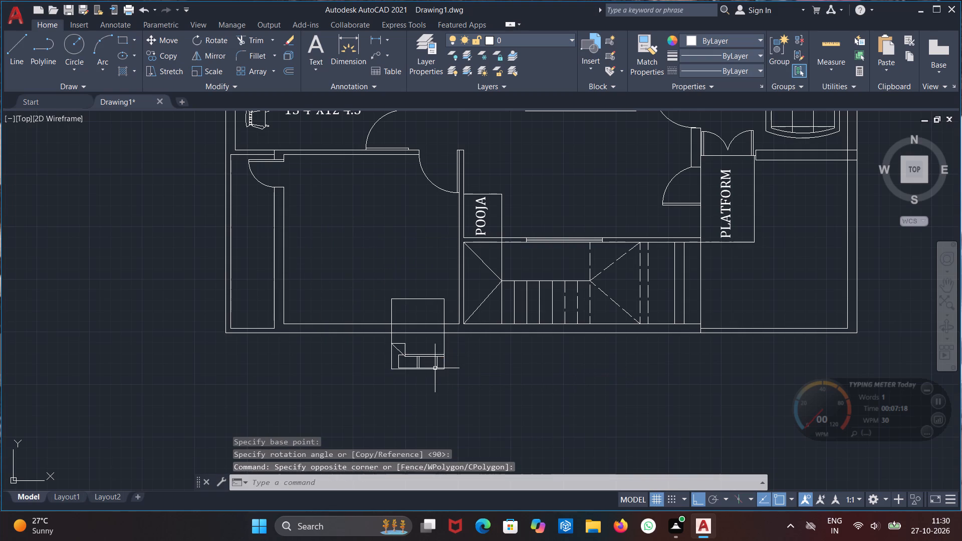
click(435, 368)
click(443, 368)
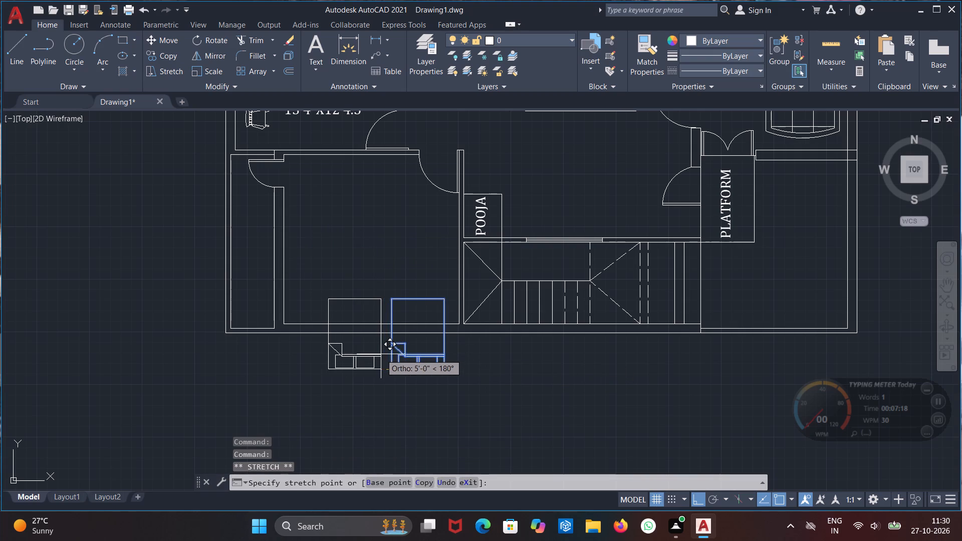
click(382, 354)
click(382, 370)
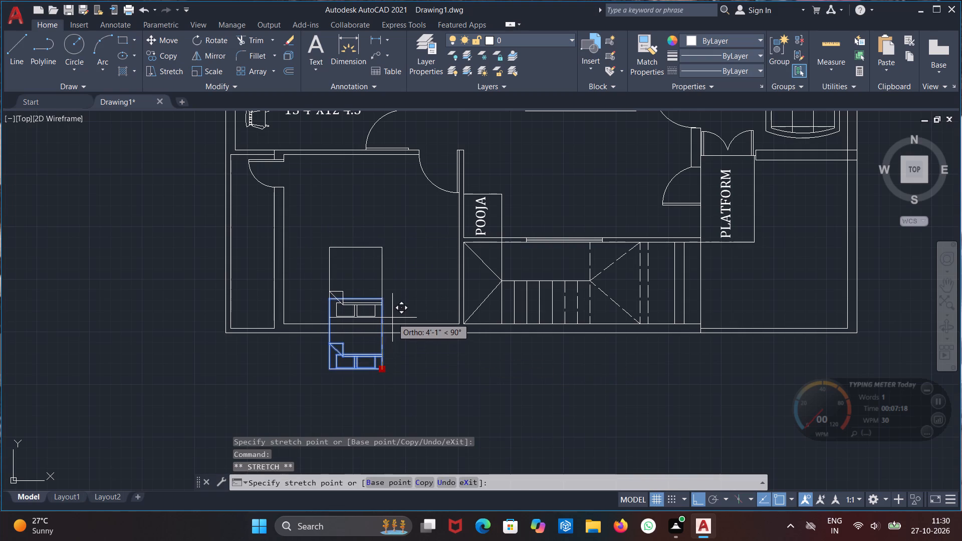
click(392, 317)
key(Escape)
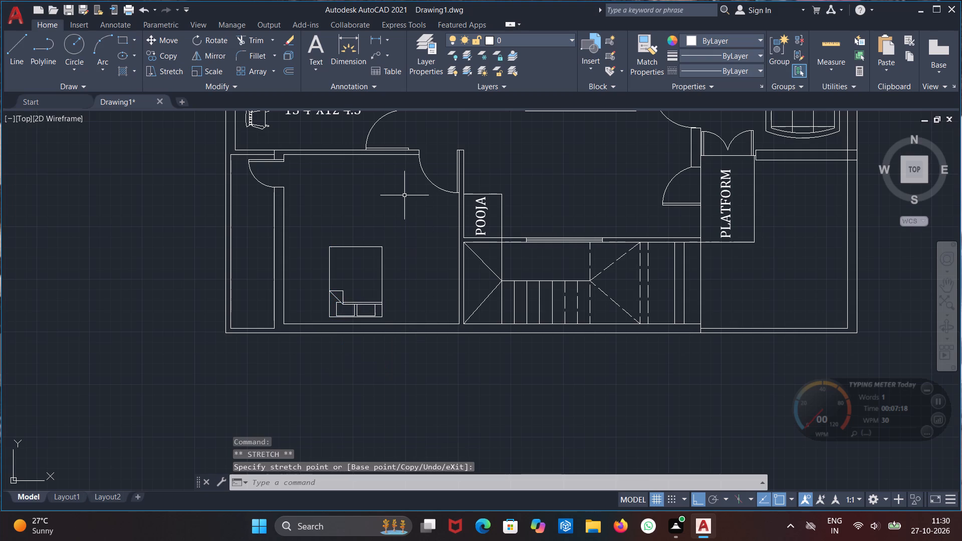
click(382, 314)
click(384, 320)
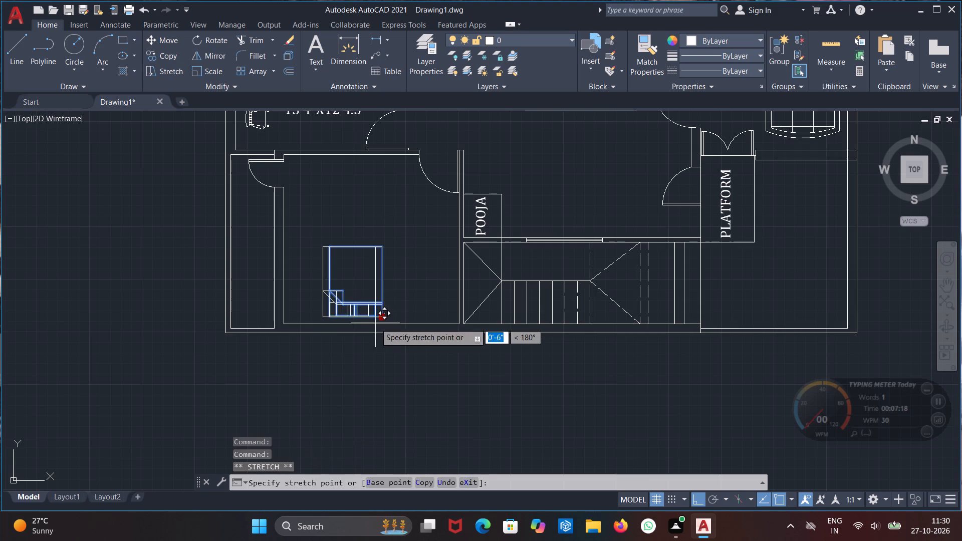
click(372, 323)
key(Escape)
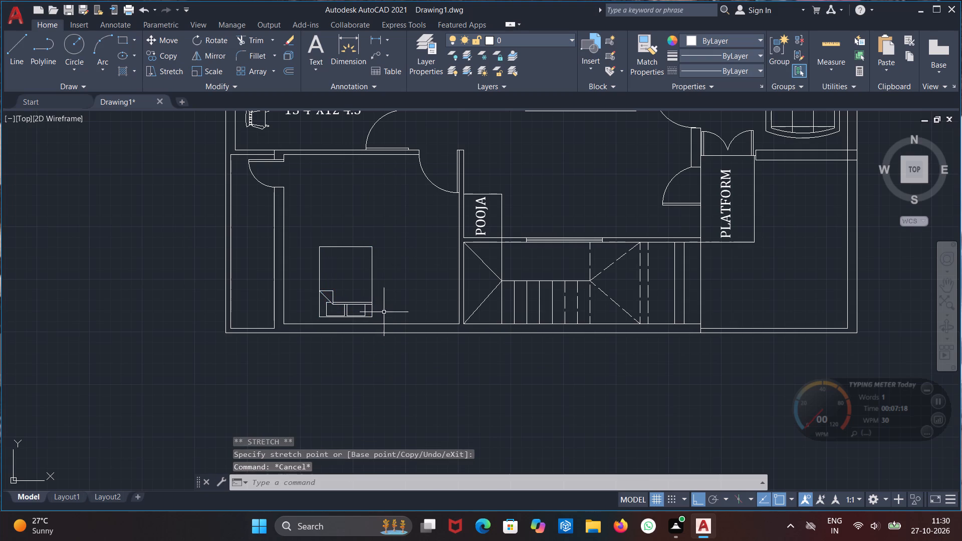
Insert the Sofa - Roundback 7 ft. block from DesignCenter at X, Y and Z scale 10, northeast of the bed.
scroll(409, 264, up, 1)
middle_drag(409, 264, 406, 285)
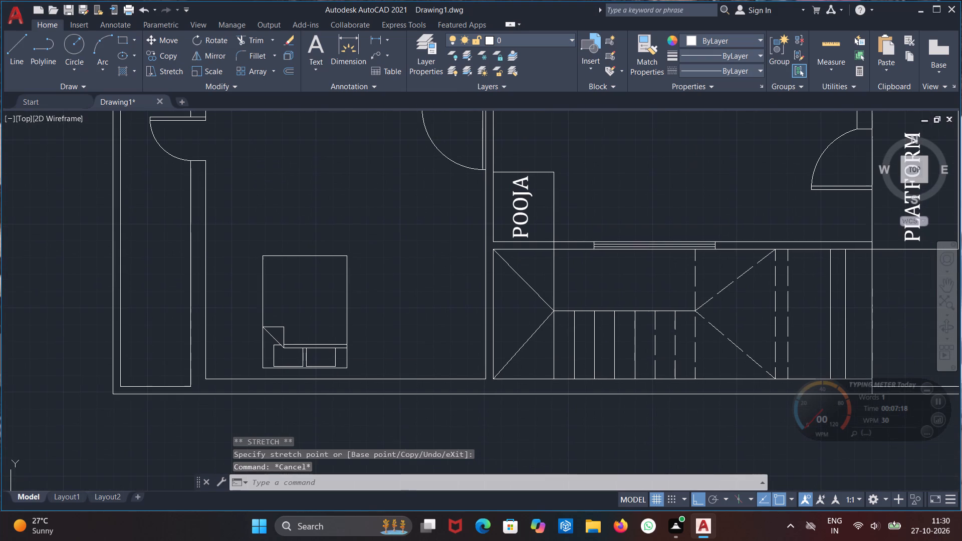
key(ctrl+2)
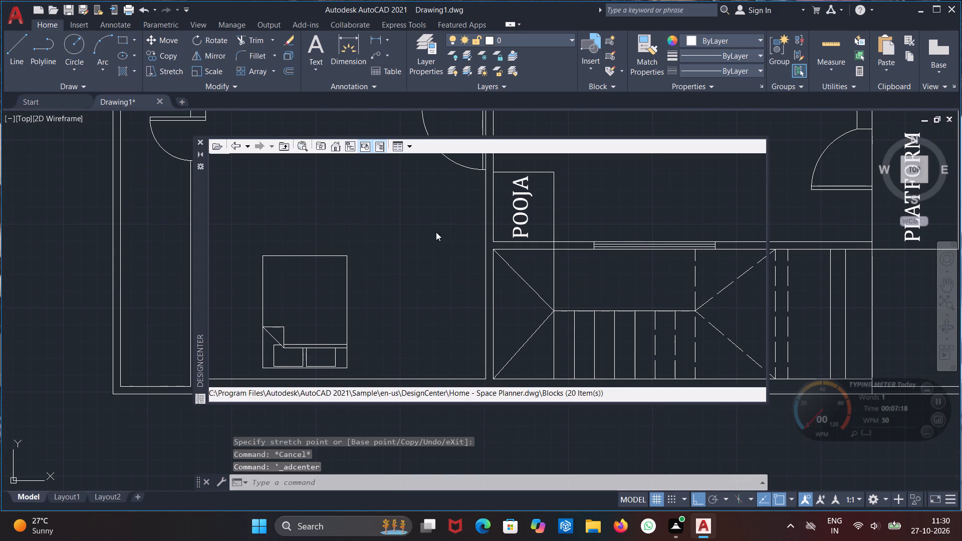
double_click(414, 243)
click(443, 257)
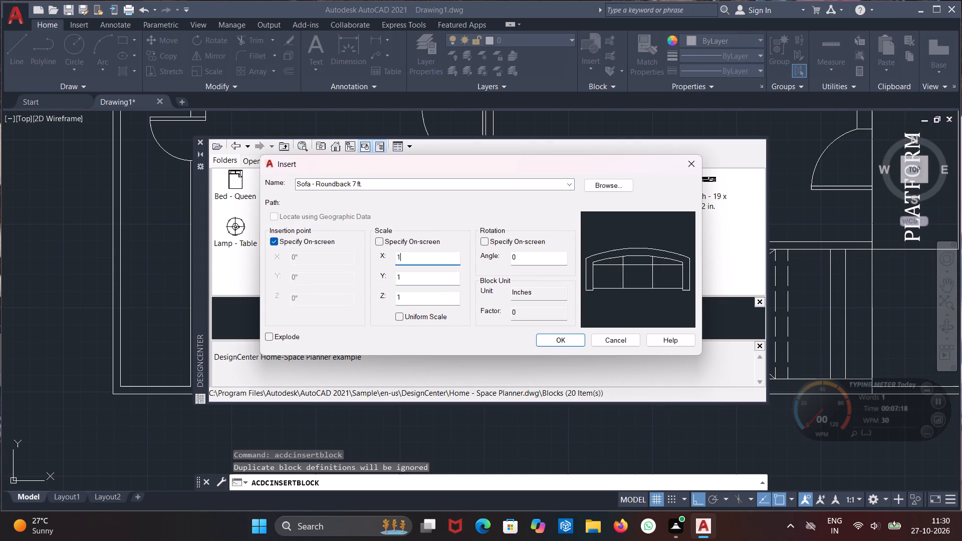
key(0)
click(440, 279)
key(0)
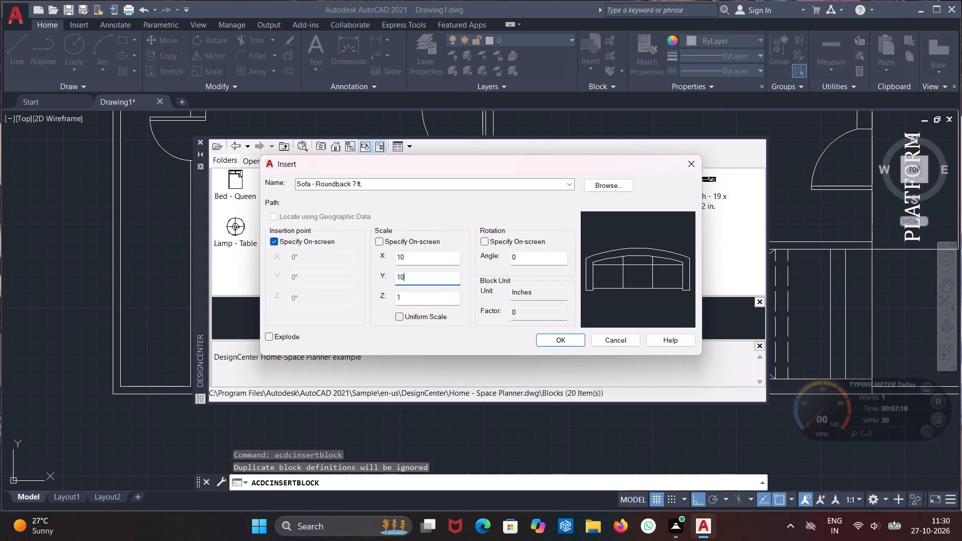
click(442, 299)
key(0)
click(553, 338)
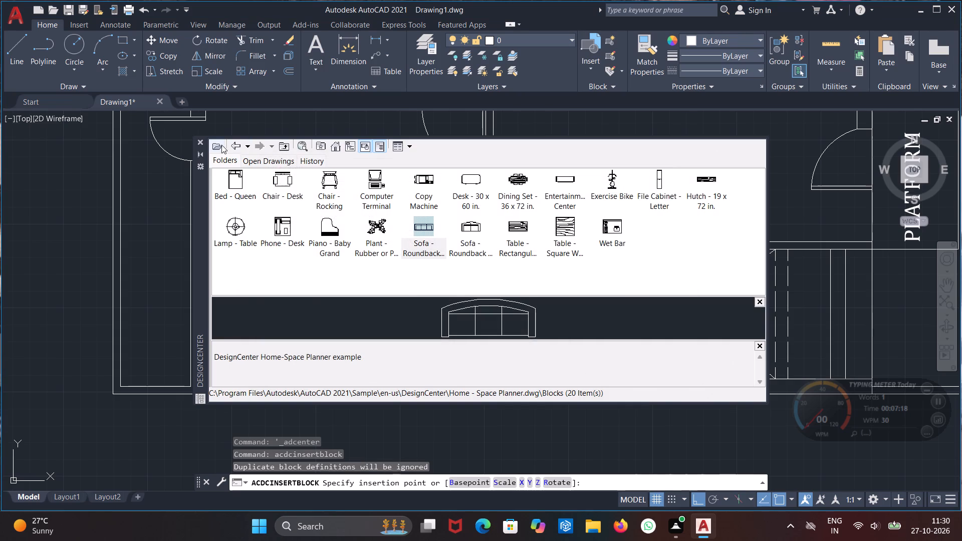
click(201, 143)
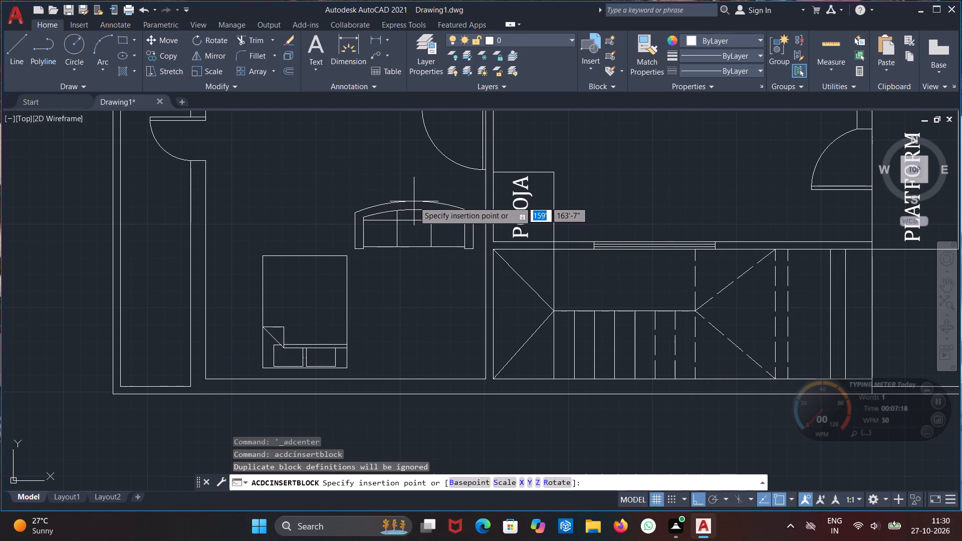
click(414, 201)
Rotate the sofa 90° clockwise about its southeast corner so its curved back faces east.
click(466, 249)
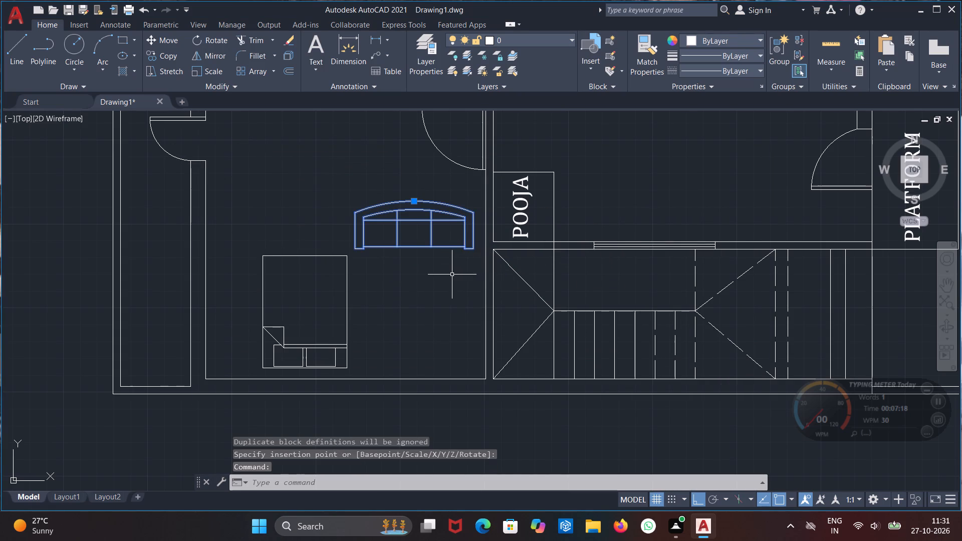
text(RO)
click(480, 297)
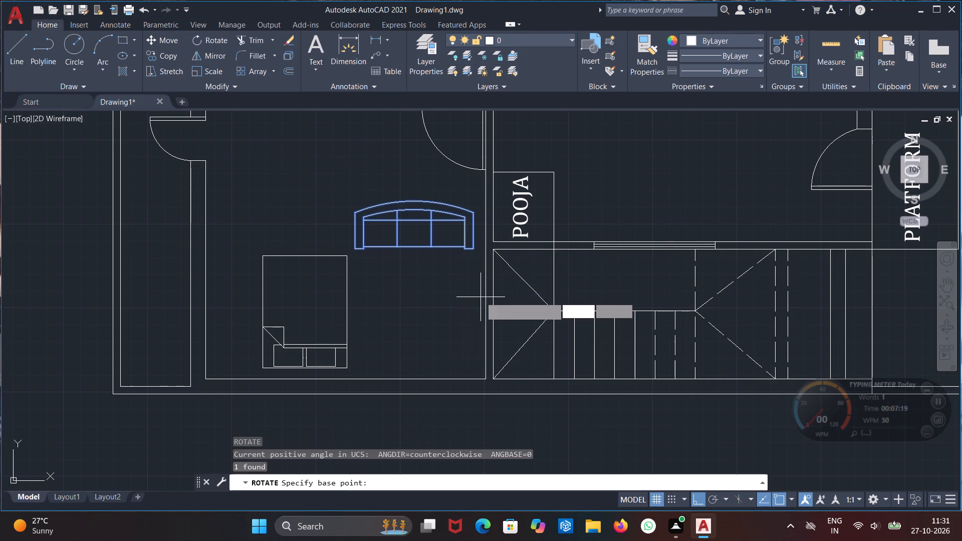
click(472, 248)
click(463, 282)
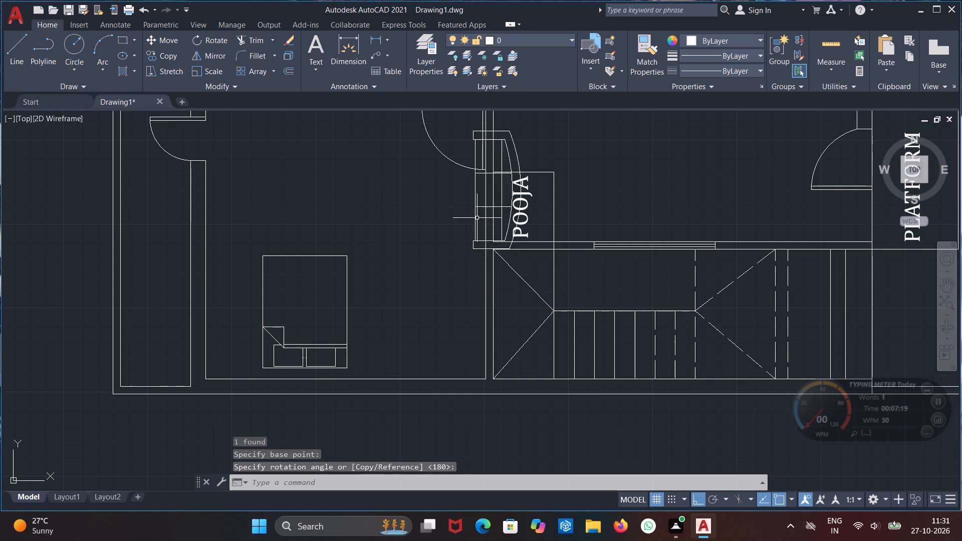
Move the sofa west into the bedroom and about 3'-2" south, between the bed and the east wall.
click(475, 210)
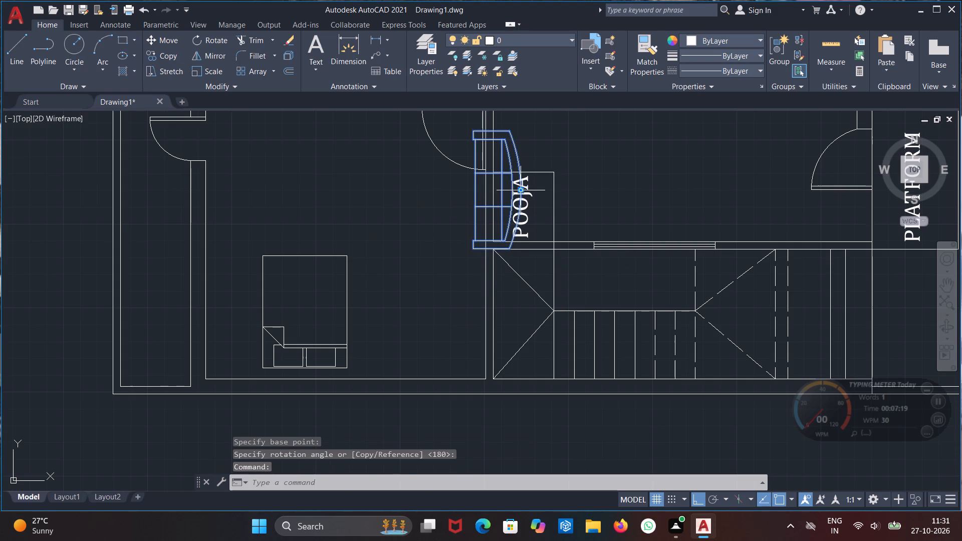
click(520, 189)
click(469, 195)
click(469, 191)
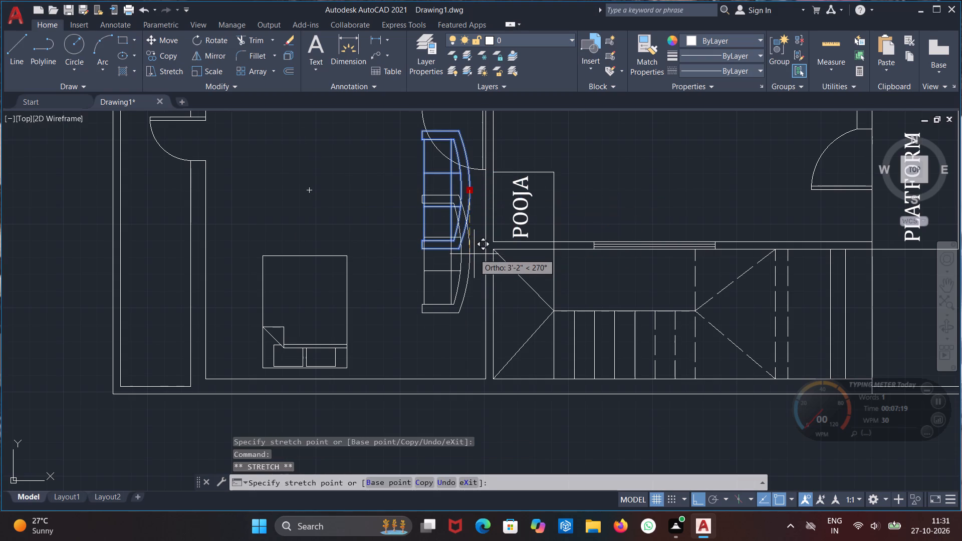
click(474, 254)
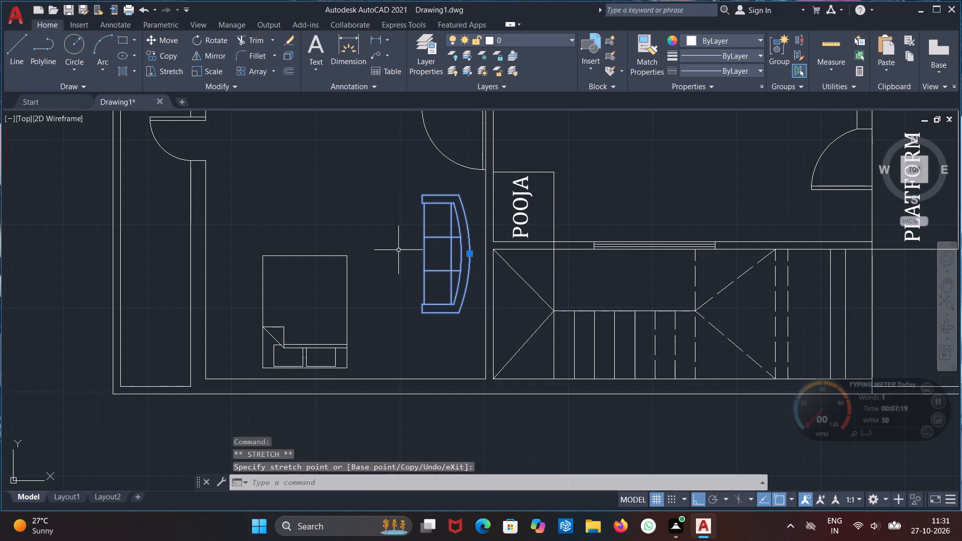
middle_drag(374, 232, 407, 255)
key(Escape)
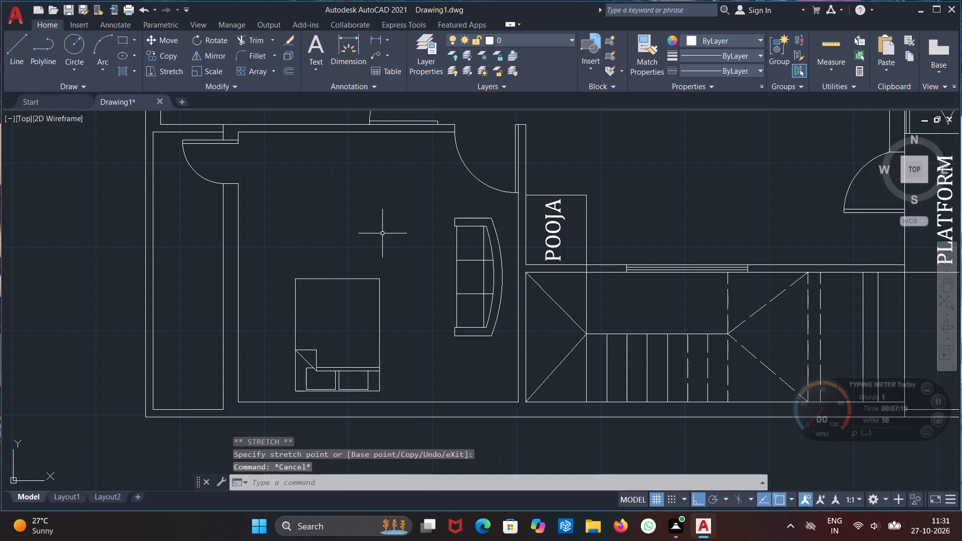
Add multiline text north of the bed reading BED ROOM with 13'9"X11'9" on the second line.
key(t)
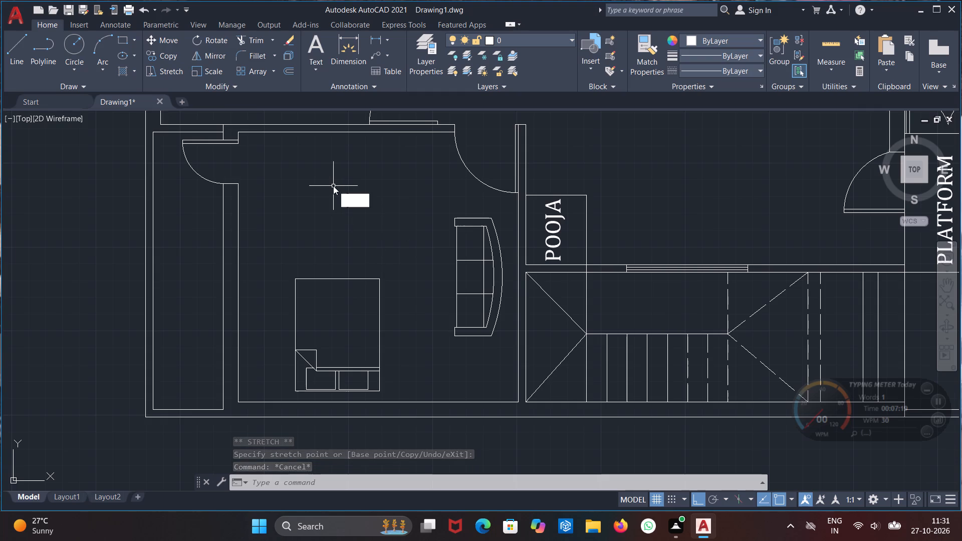
key(Return)
drag(307, 178, 306, 183)
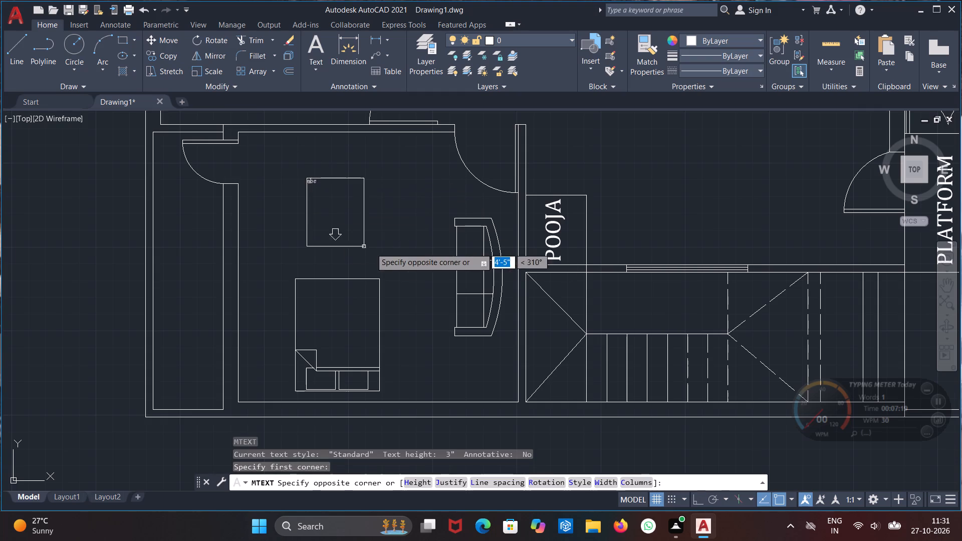
click(431, 252)
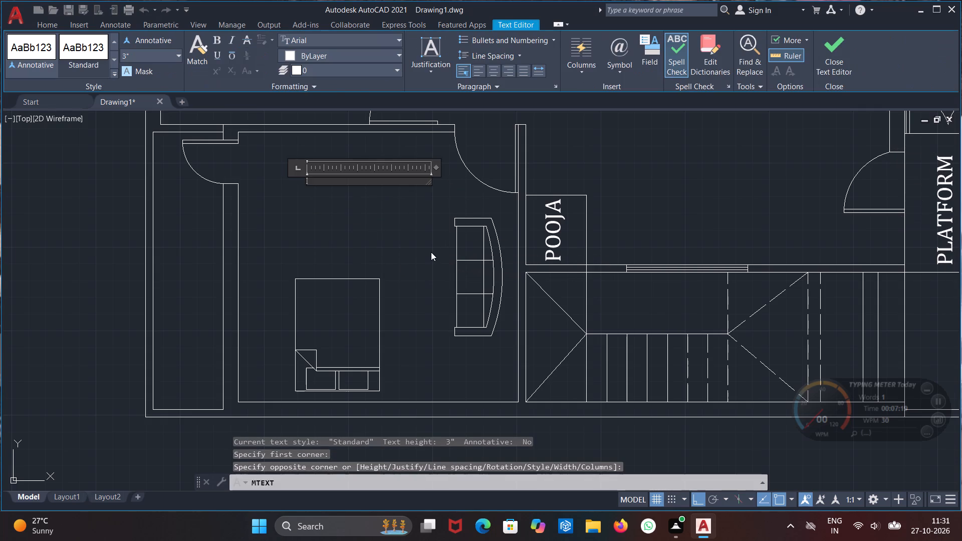
text(BED ROOM)
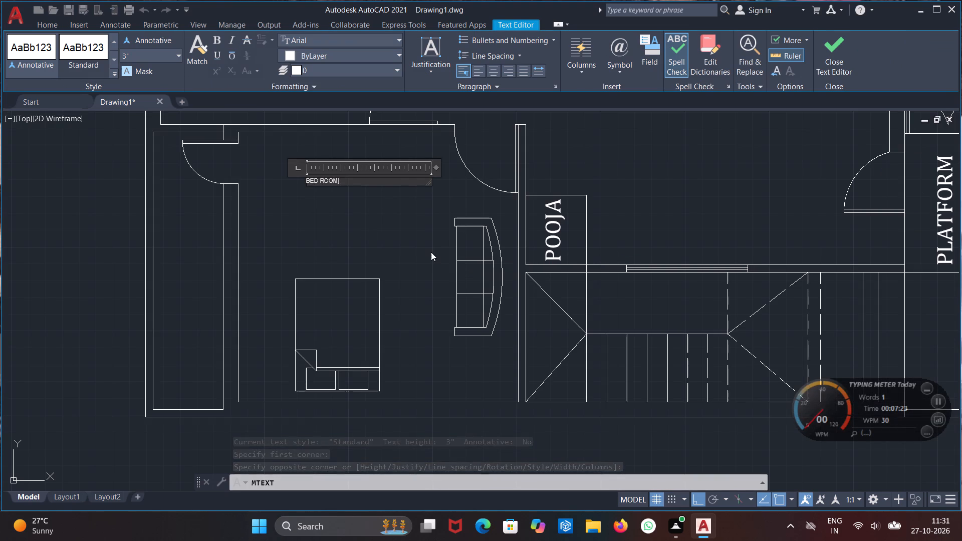
key(Return)
text(13')
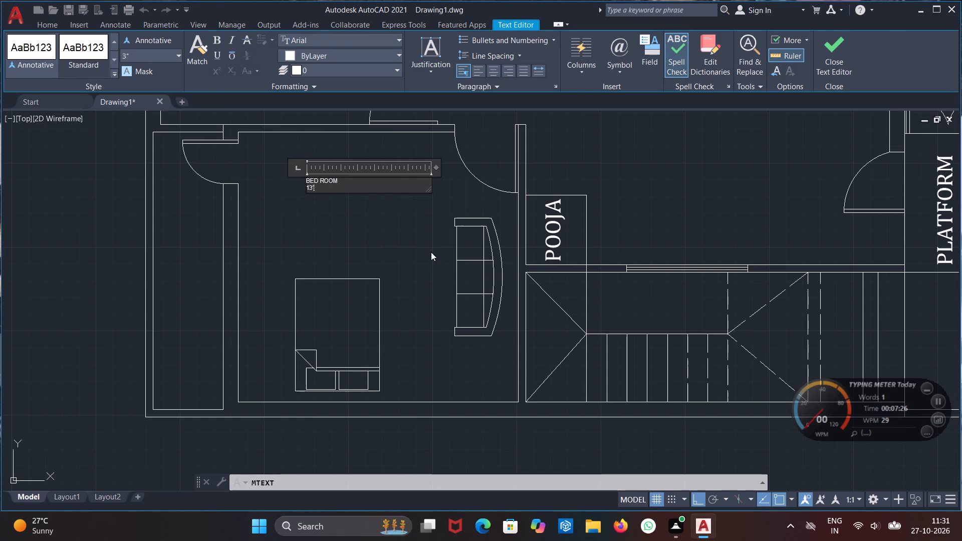
text(9")
text(X11')
key(9)
key(shift+quotedbl)
Set both lines of the BED ROOM label to 9" text height and the Cambria font.
drag(344, 190, 282, 176)
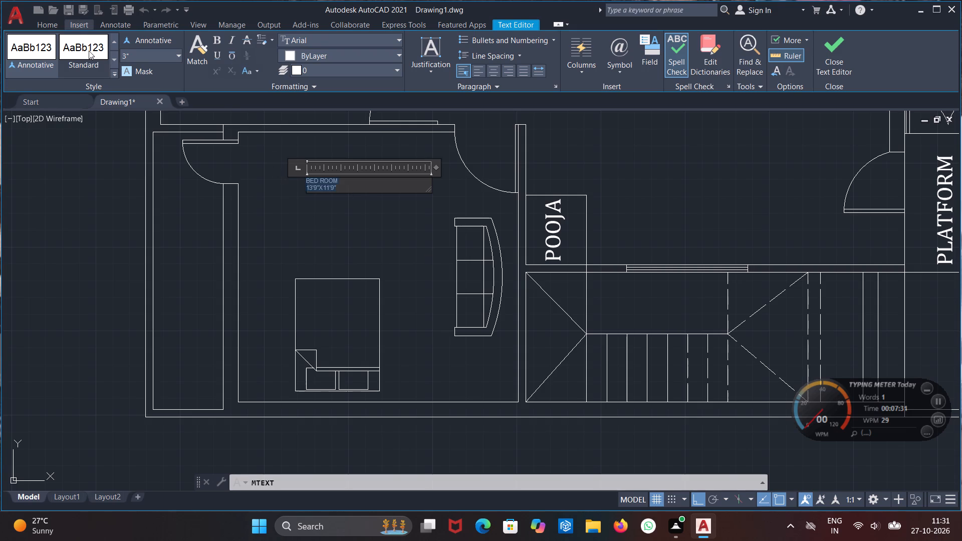
click(138, 56)
text(9")
key(Return)
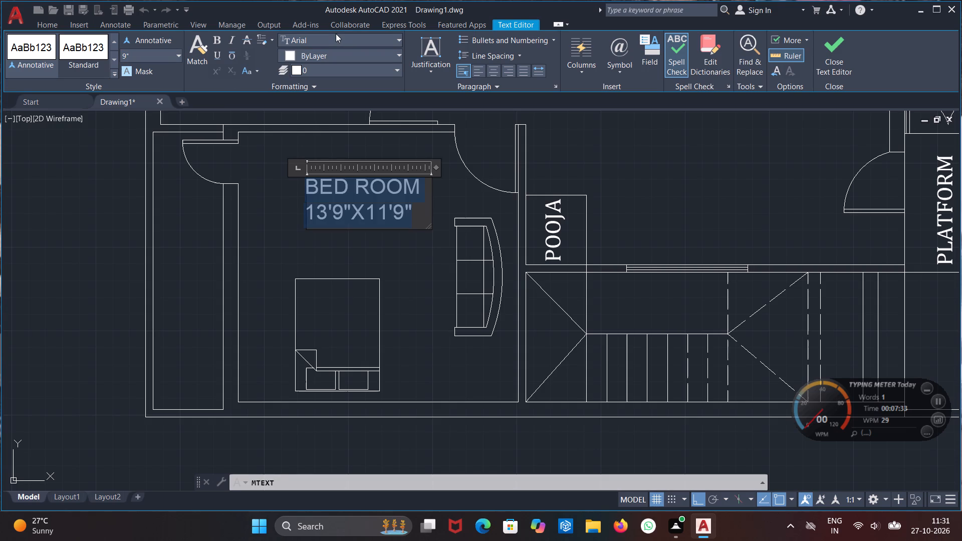
click(336, 36)
scroll(342, 79, down, 8)
scroll(331, 193, down, 4)
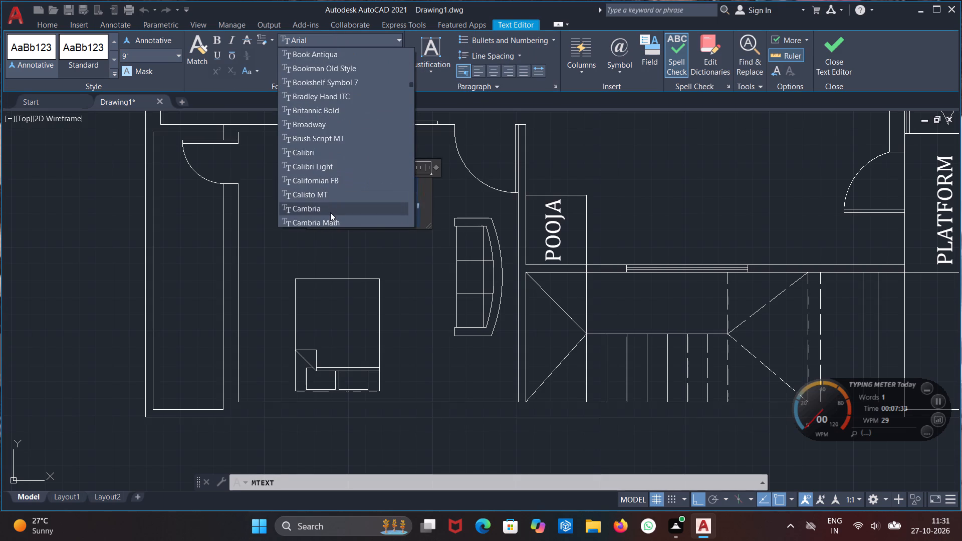
click(332, 204)
click(329, 238)
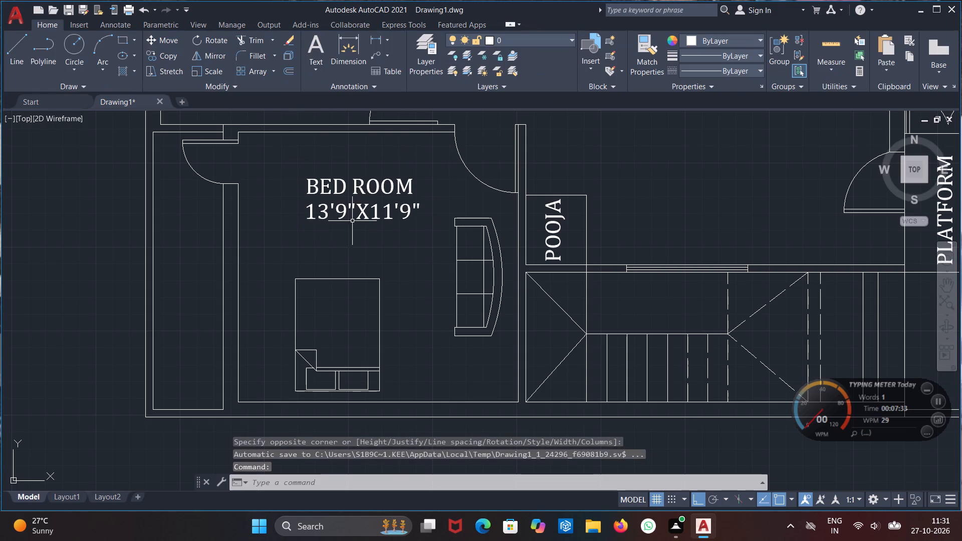
Move the BED ROOM label with its 13'9"X11'9" line slightly south, keeping it north of the bed.
click(360, 212)
click(305, 179)
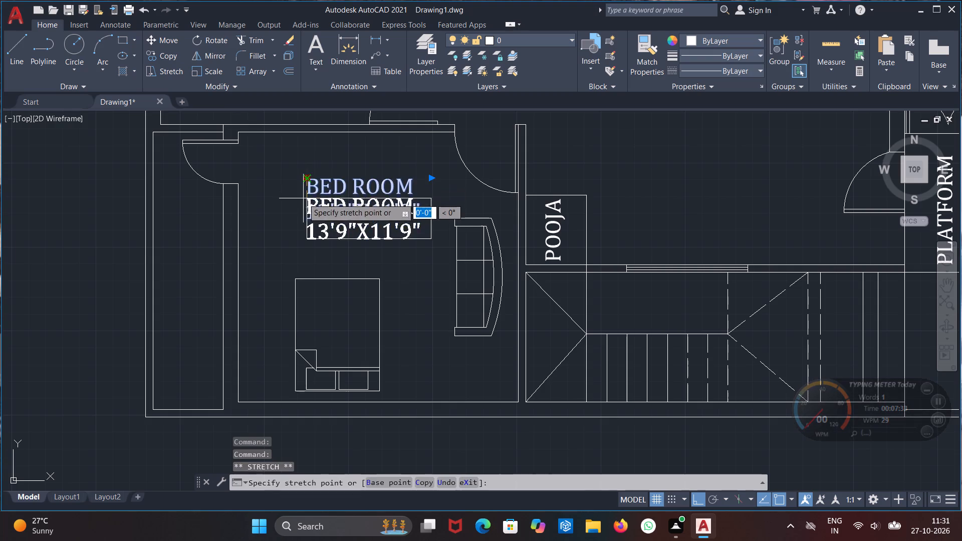
click(307, 184)
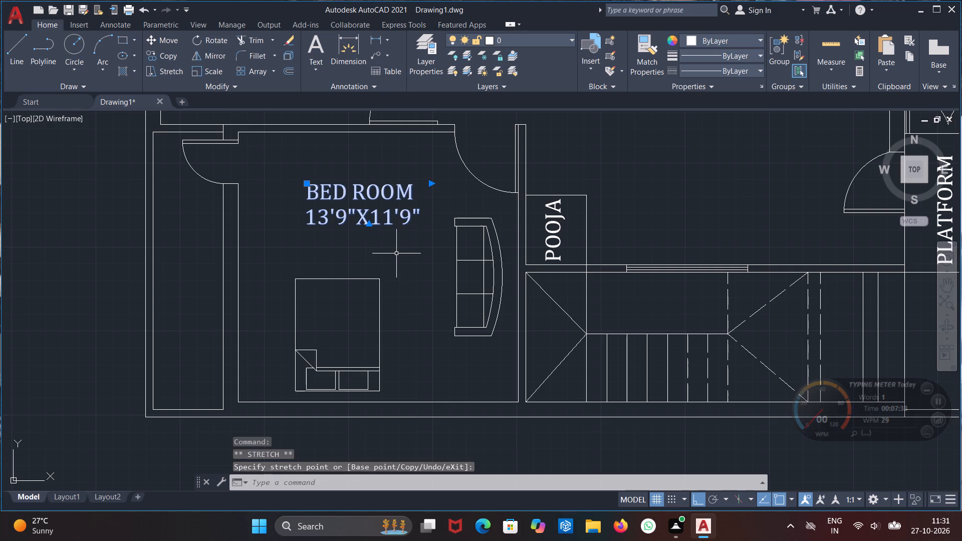
key(Escape)
Add multiline text in the open area south of the platform reading PORCH/PARKING with 13'4"X11'9" on the second line.
scroll(396, 253, down, 3)
scroll(476, 239, up, 1)
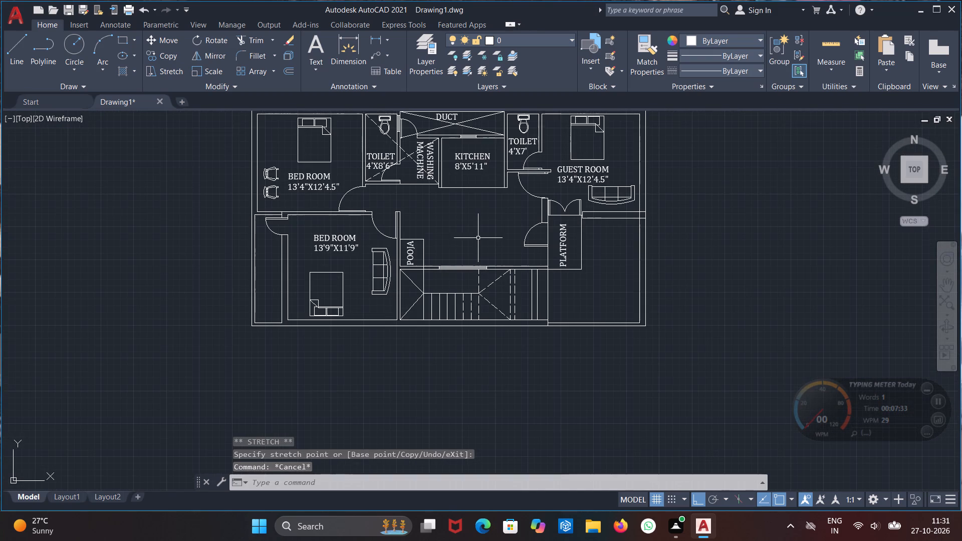
middle_drag(478, 239, 360, 242)
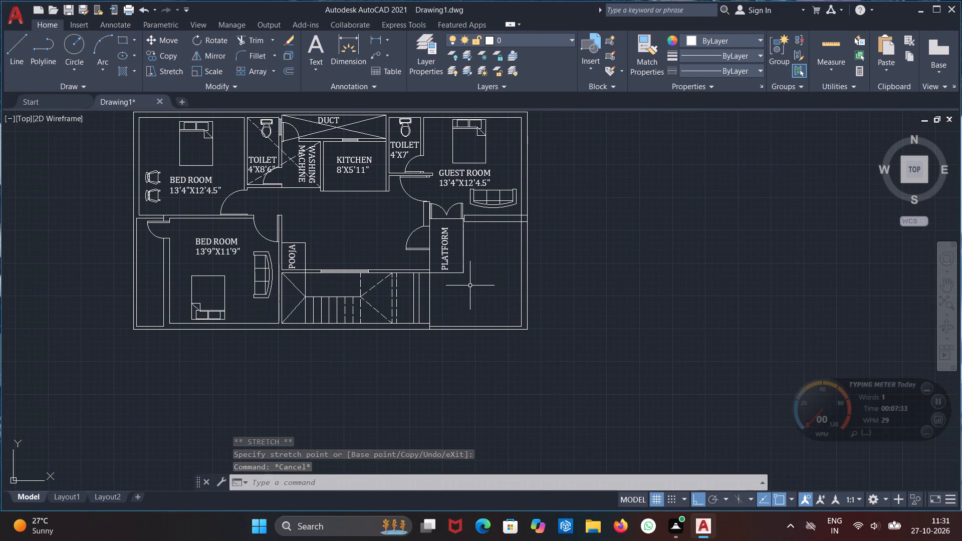
scroll(472, 285, up, 1)
middle_drag(457, 302, 431, 272)
scroll(427, 273, up, 1)
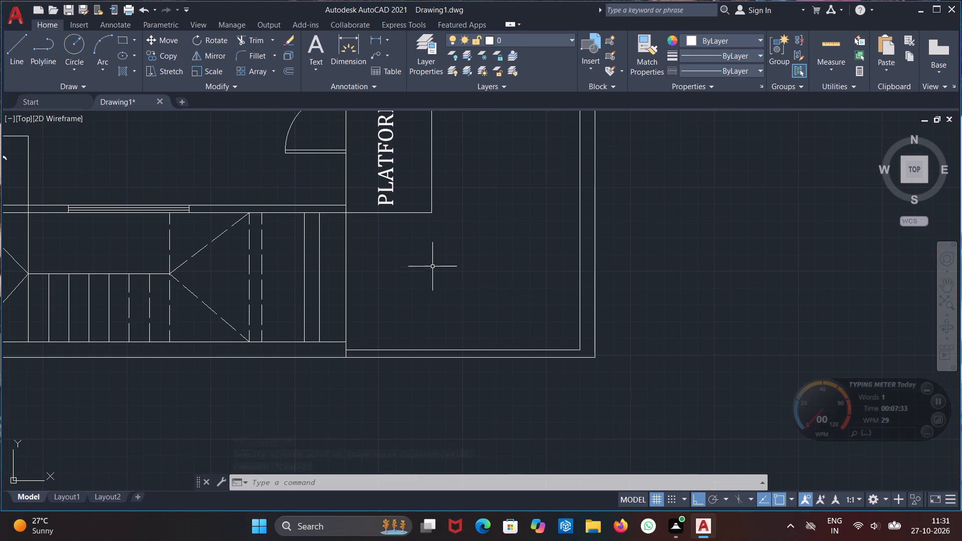
key(t)
key(Return)
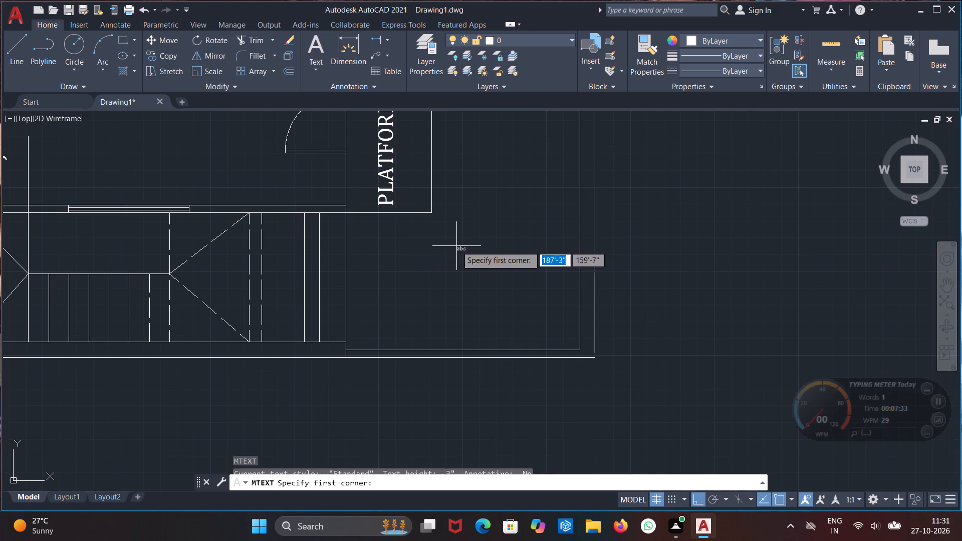
click(415, 234)
click(527, 313)
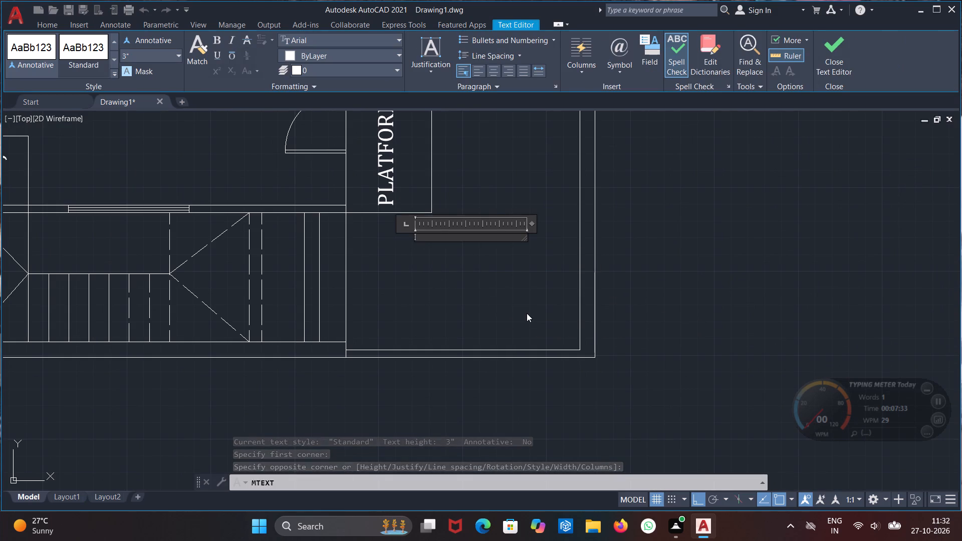
text(PO)
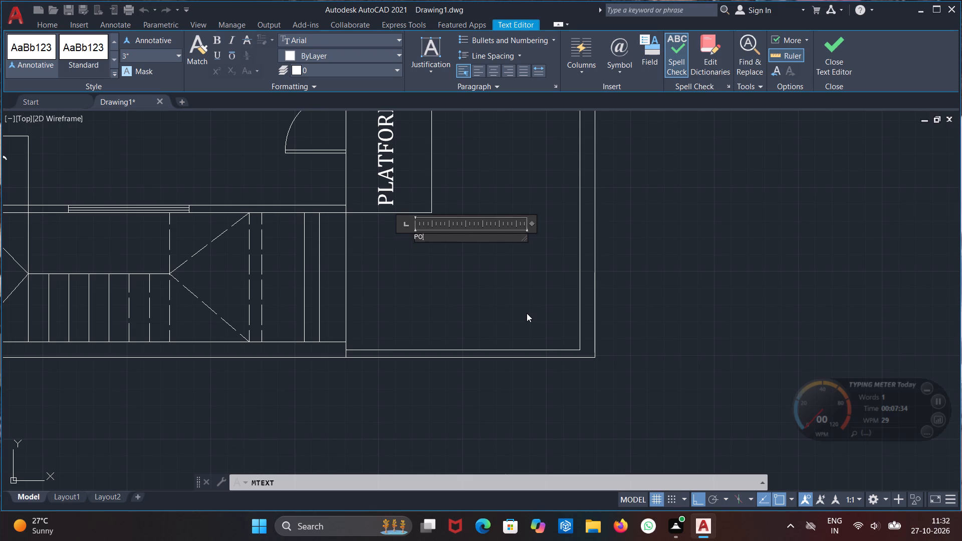
text(RCH)
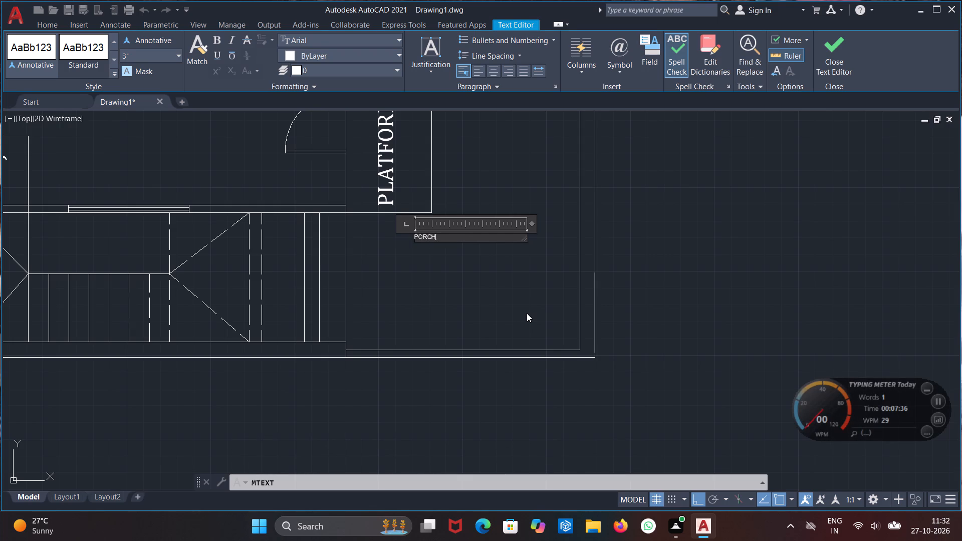
key(slash)
text(PARKING)
key(Return)
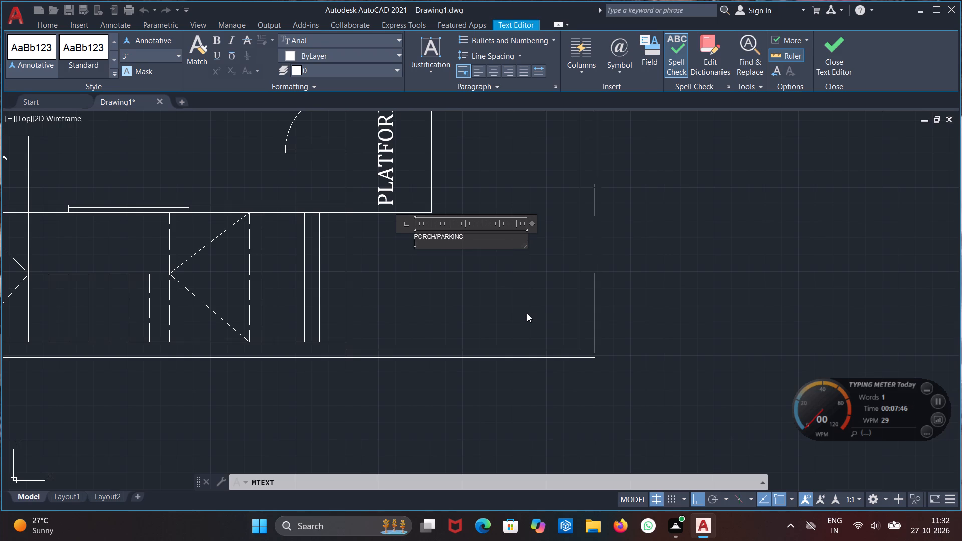
text(13')
text(4")
key(x)
text(11')
text(9")
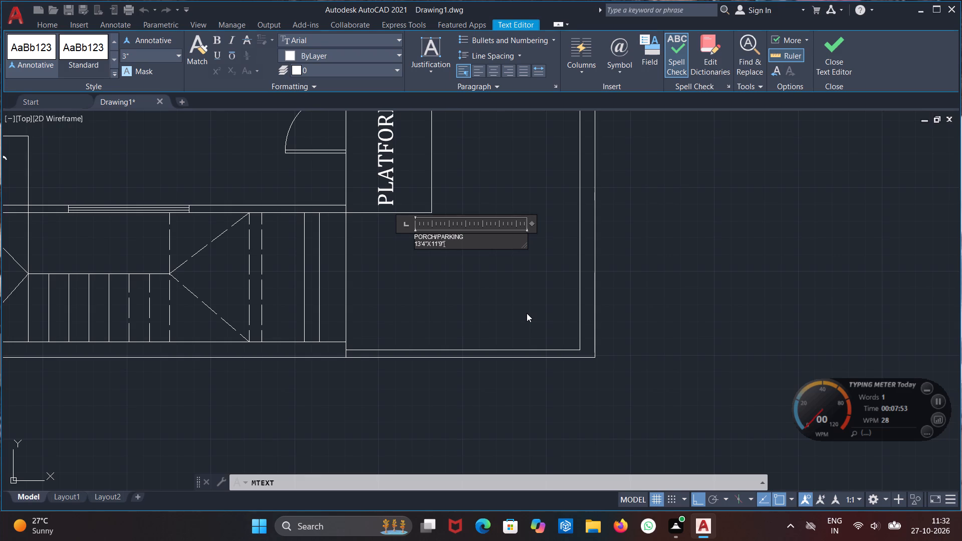
Set both lines of the PORCH/PARKING label to 9" text height and the Cambria font.
drag(454, 247, 426, 249)
drag(426, 249, 392, 236)
click(152, 56)
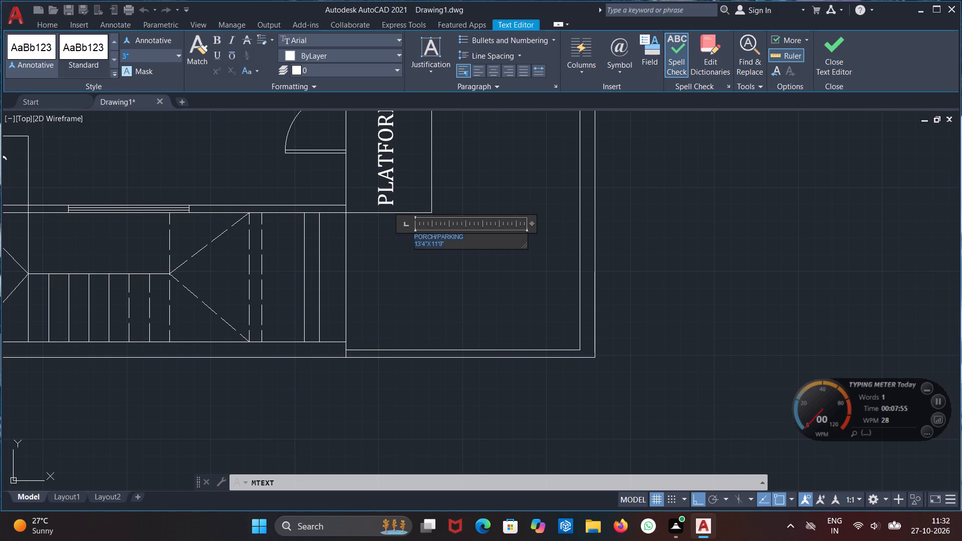
key(9)
key(shift+quotedbl)
key(Return)
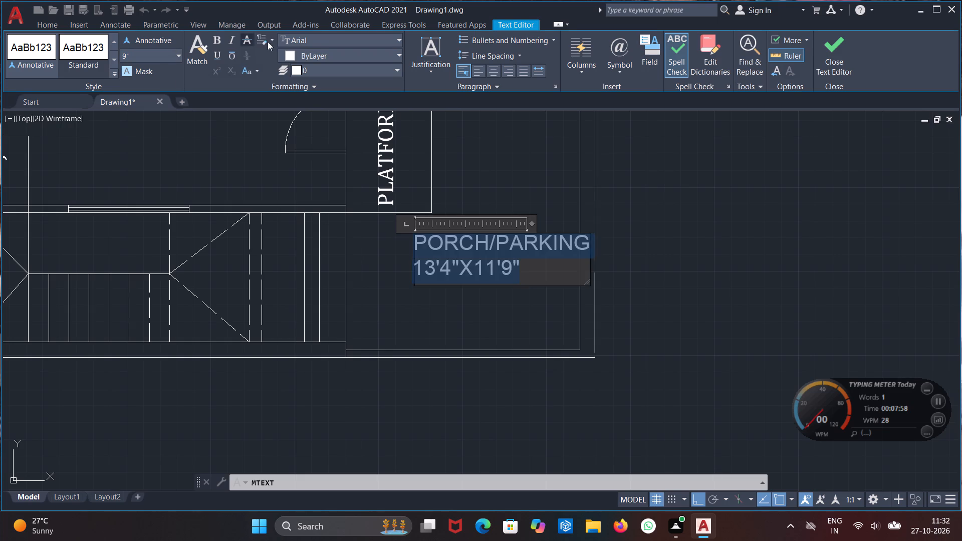
click(332, 38)
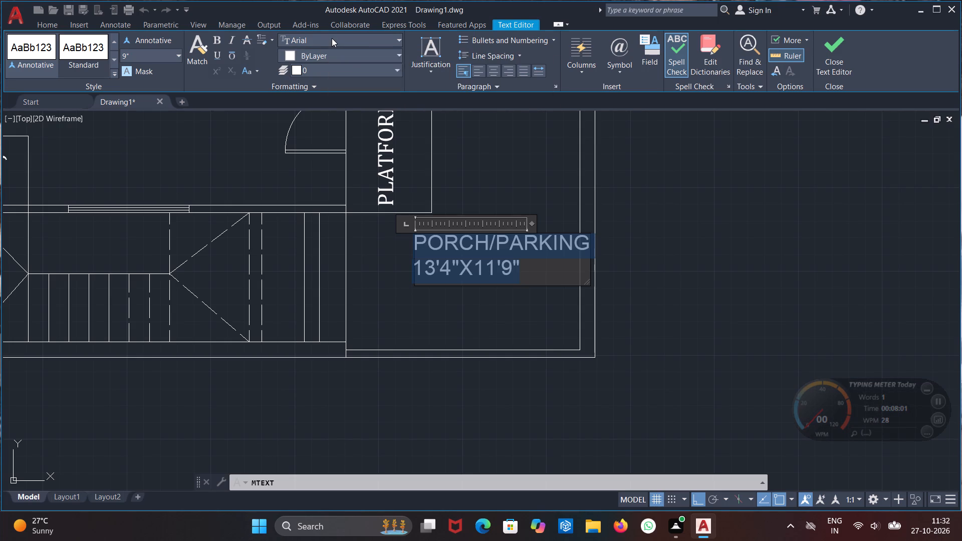
scroll(378, 132, down, 7)
scroll(354, 166, down, 6)
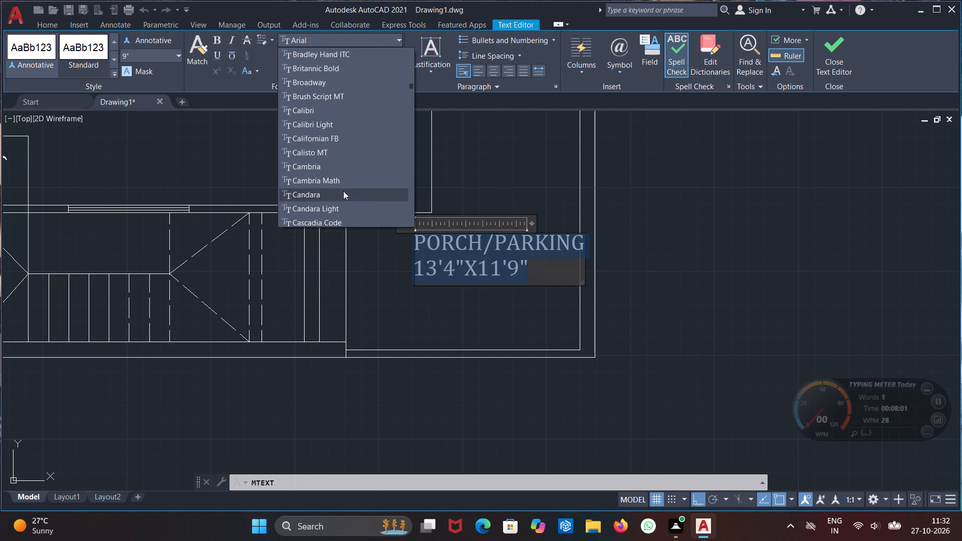
click(339, 167)
click(411, 301)
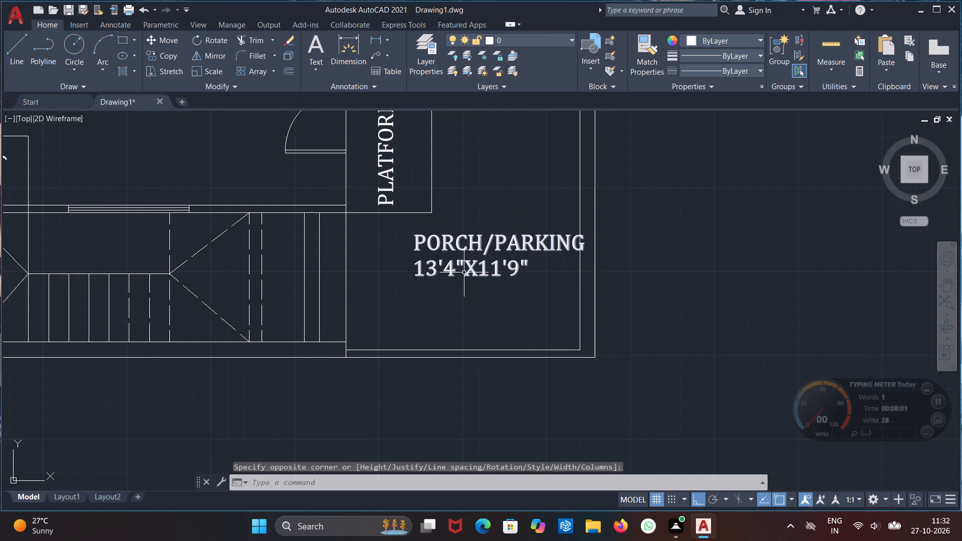
Move the PORCH/PARKING label straight west so it sits clear of the east wall, between the porch's side walls.
click(467, 269)
click(415, 236)
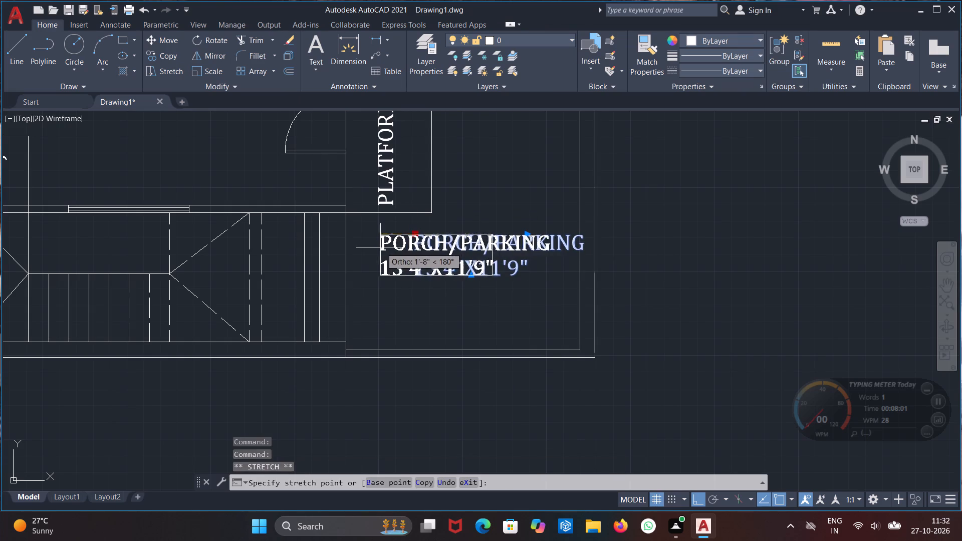
click(377, 249)
key(Escape)
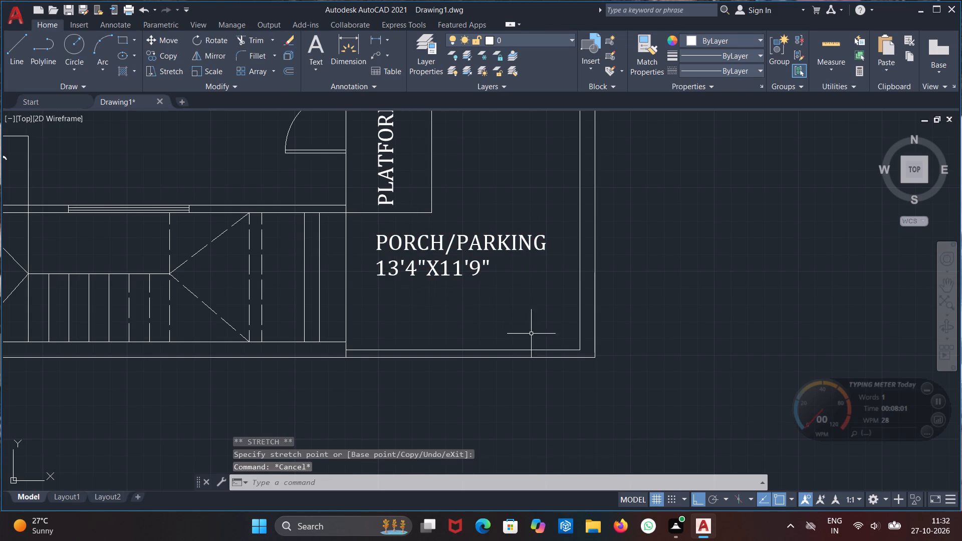
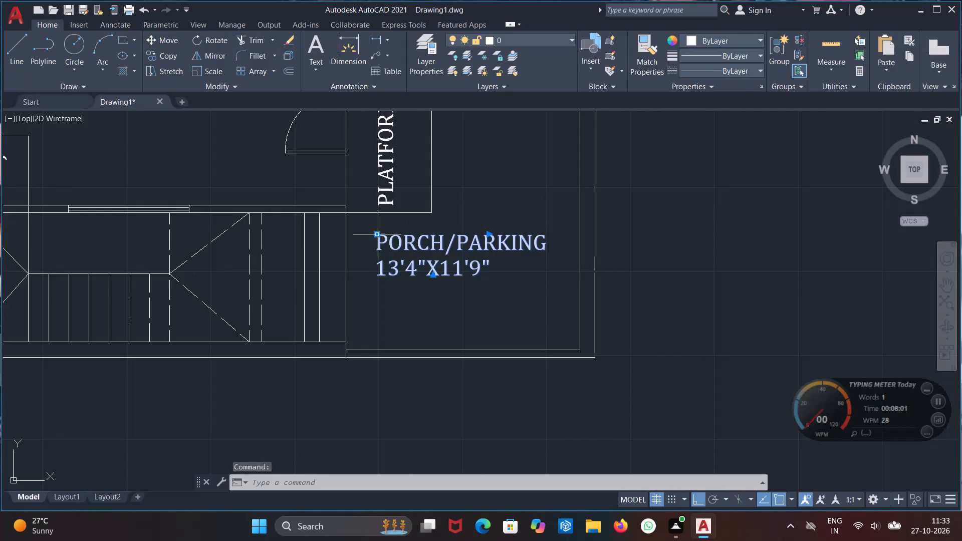
Move the PORCH/PARKING room label straight down within the porch area, lengthening its text frame downward.
click(379, 234)
click(378, 254)
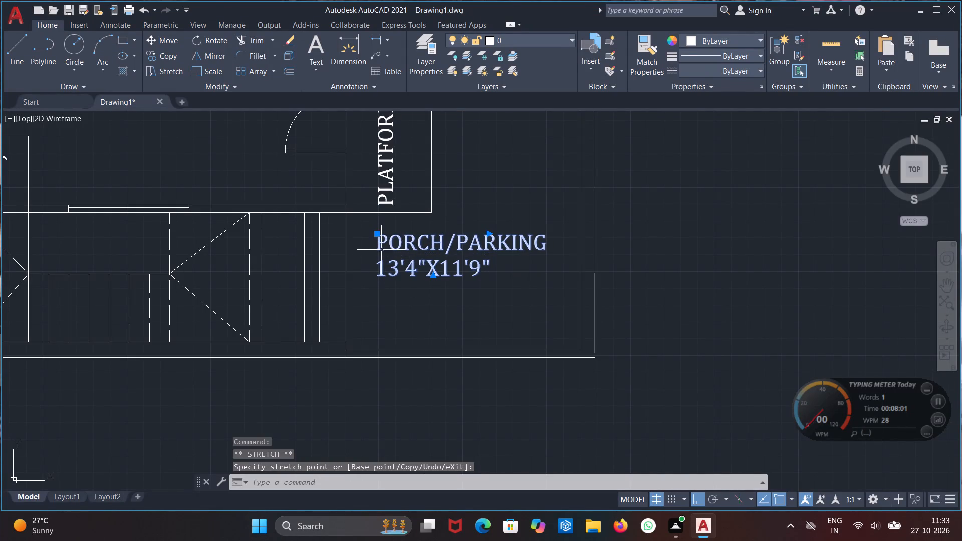
click(434, 274)
click(432, 320)
click(379, 236)
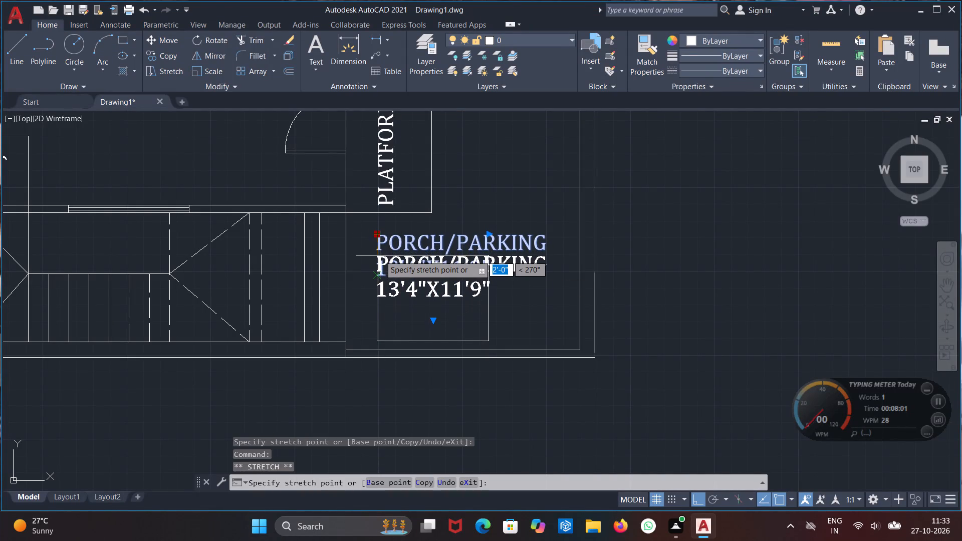
click(380, 255)
click(376, 276)
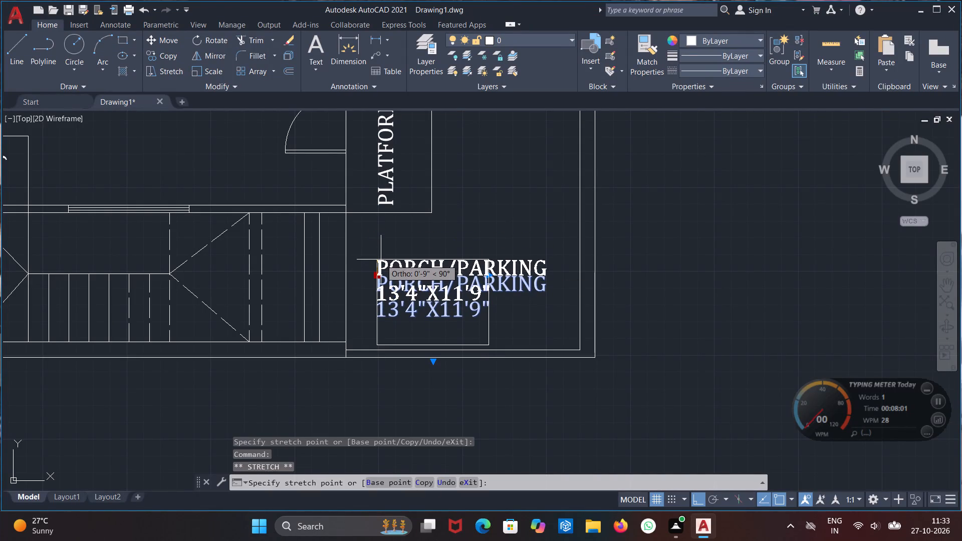
click(381, 259)
key(Escape)
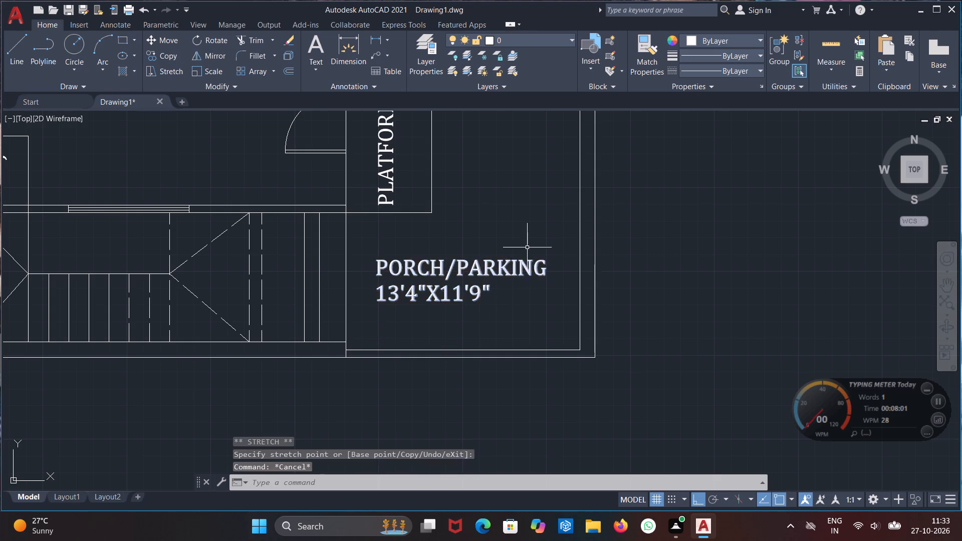
Draw two short horizontal lines across the porch's east wall, one near its lower corner and one just below the guest room wall.
scroll(525, 239, down, 1)
middle_drag(526, 211, 419, 276)
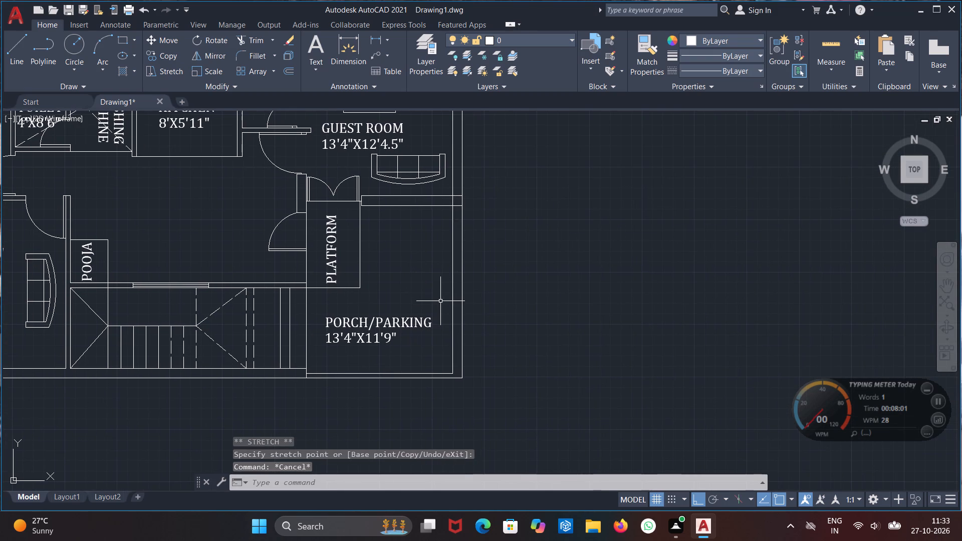
key(l)
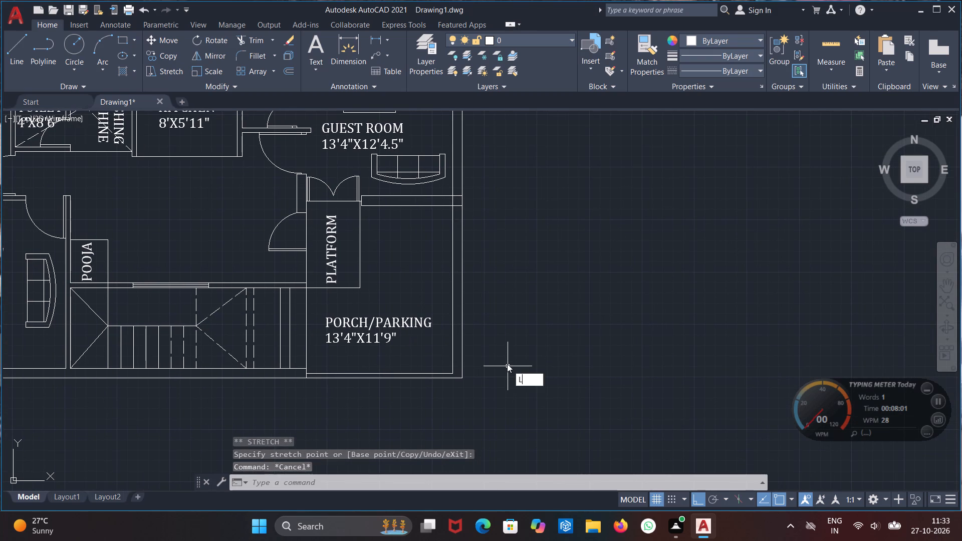
key(Return)
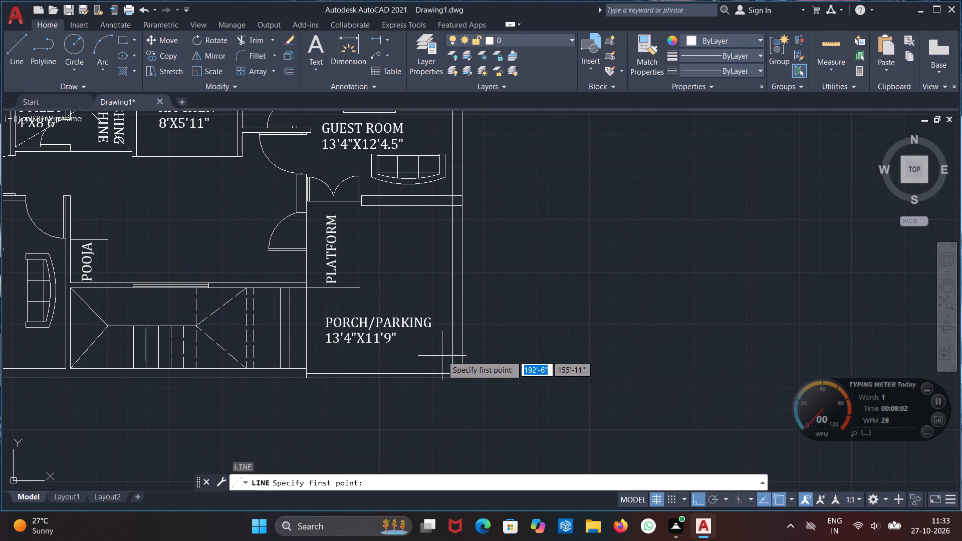
drag(443, 358, 451, 358)
click(498, 354)
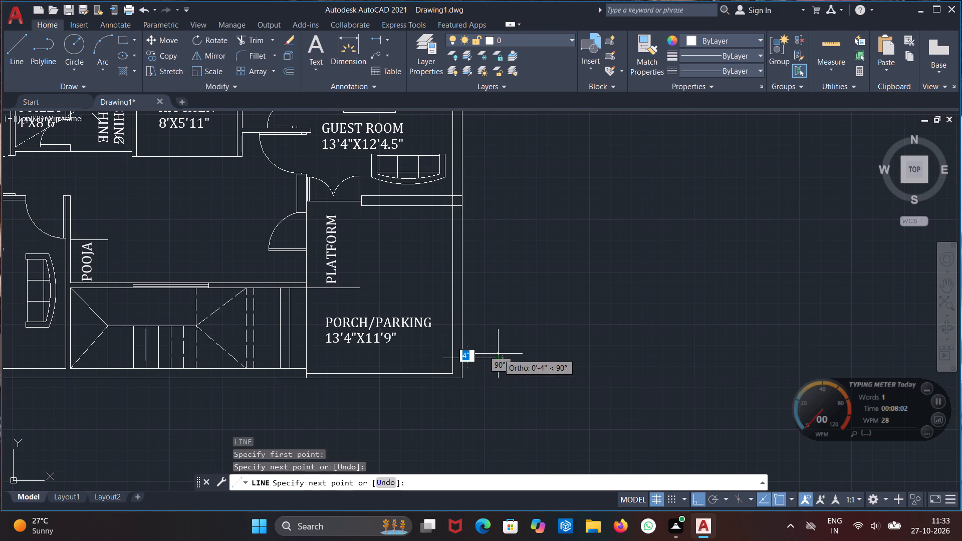
key(Escape)
key(l)
key(Return)
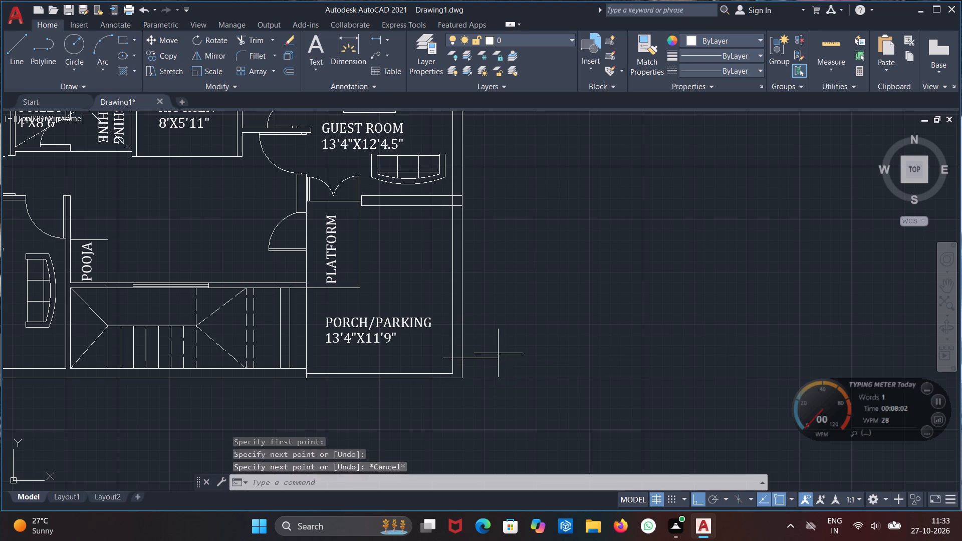
click(433, 221)
drag(484, 230, 472, 241)
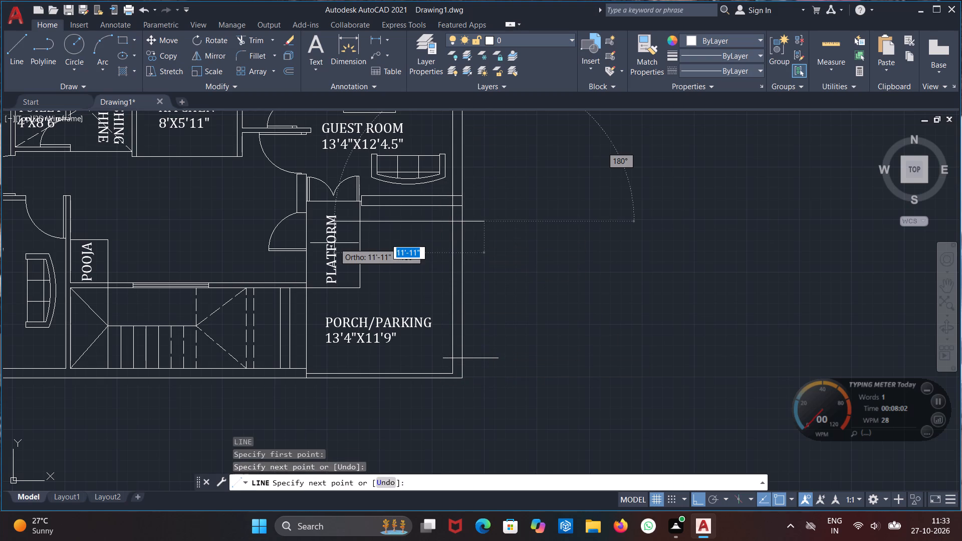
key(Escape)
Trim the porch's east wall between the two horizontal lines to form a gate opening, and trim the lines' overhanging ends.
text(TR)
key(Return)
click(441, 291)
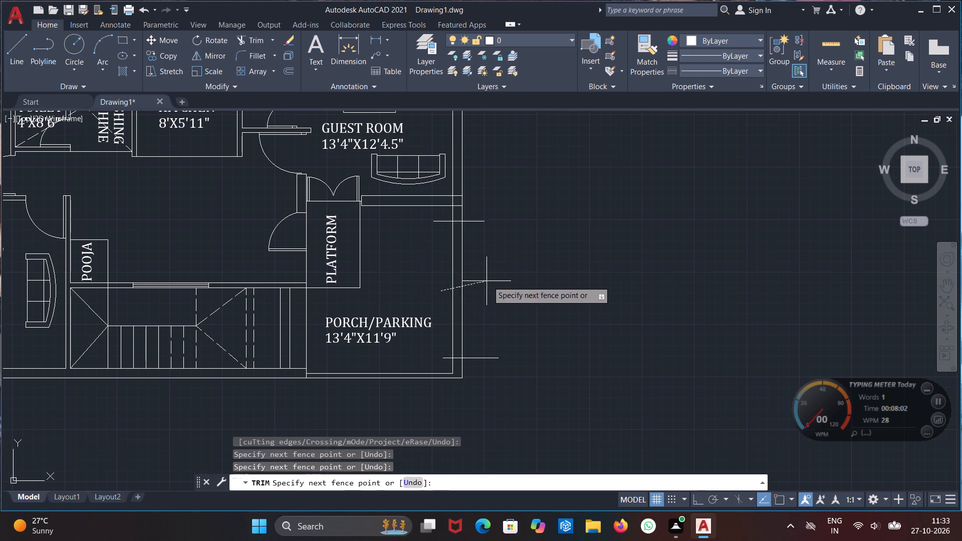
click(490, 281)
drag(486, 372, 487, 368)
click(487, 336)
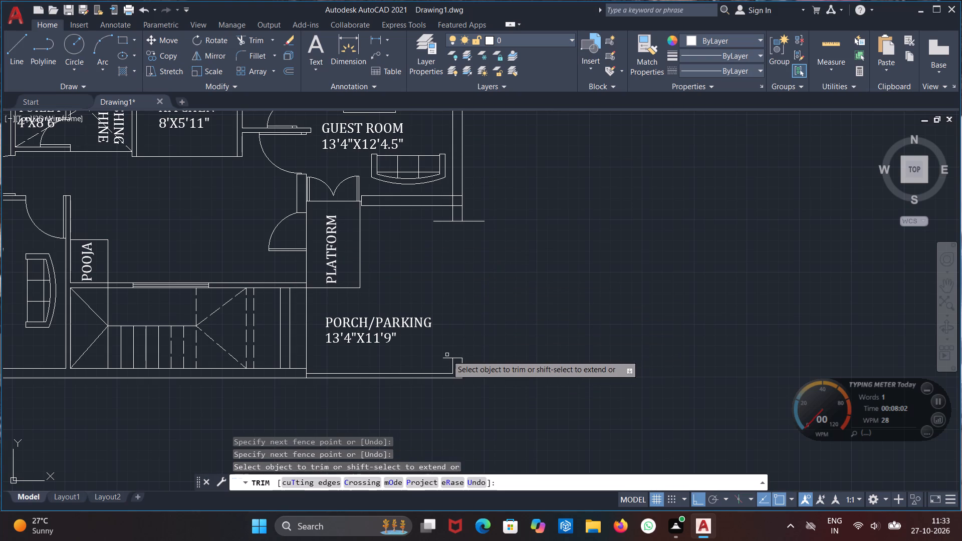
click(446, 358)
click(473, 222)
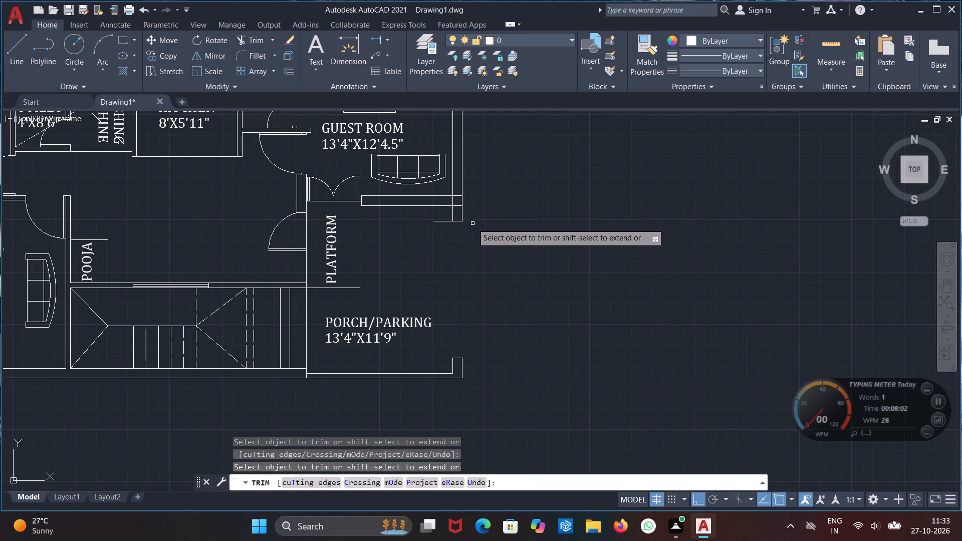
click(439, 222)
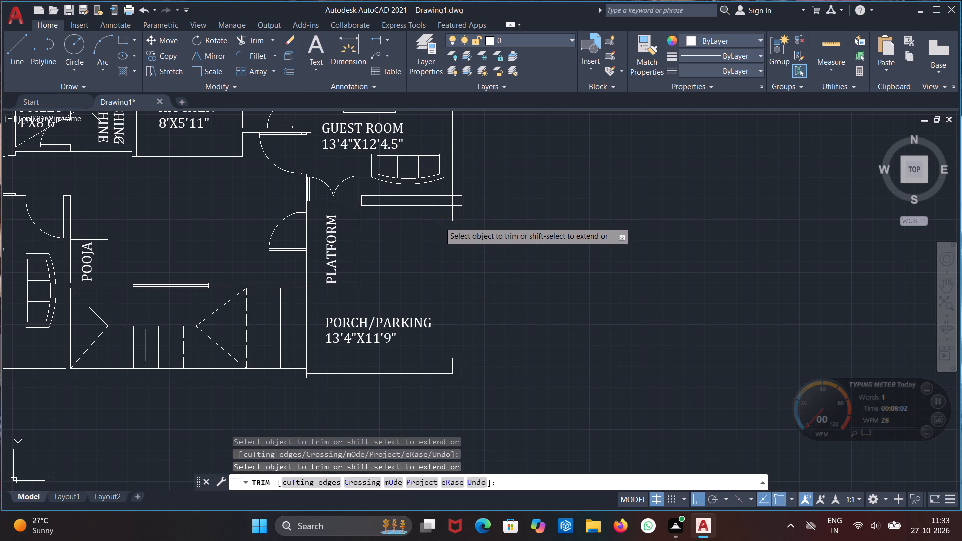
Trim the leftover line segments where the guest room's south wall meets the east wall.
click(456, 208)
click(459, 190)
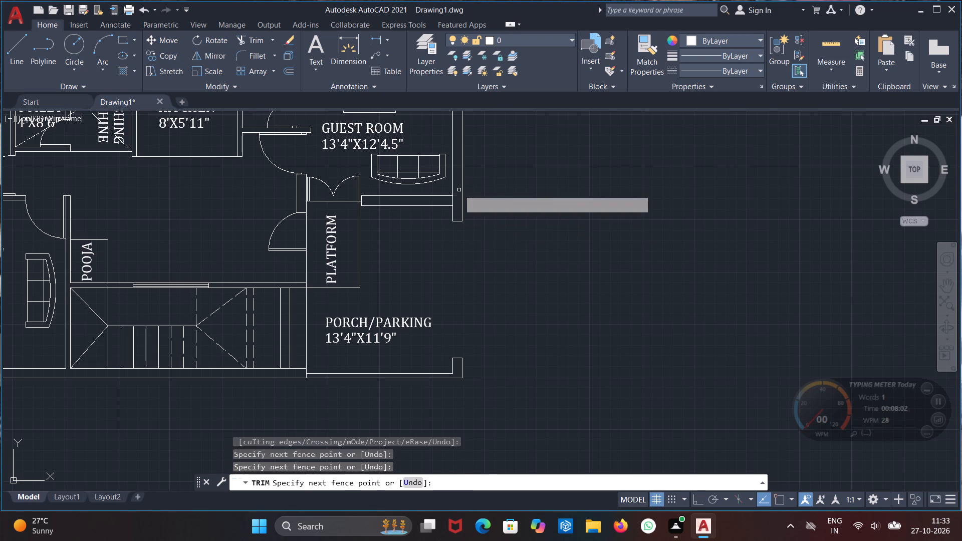
click(452, 202)
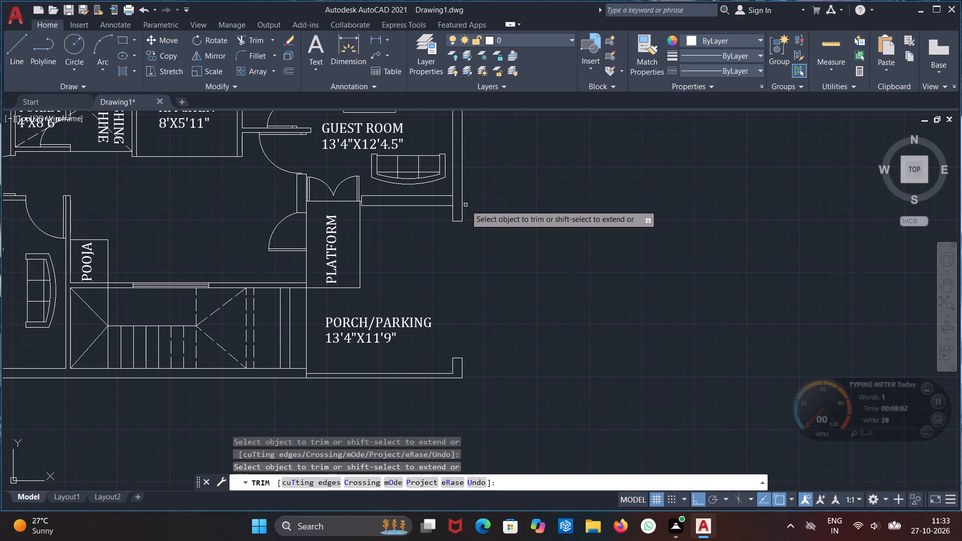
scroll(455, 202, up, 2)
click(449, 196)
scroll(502, 198, down, 1)
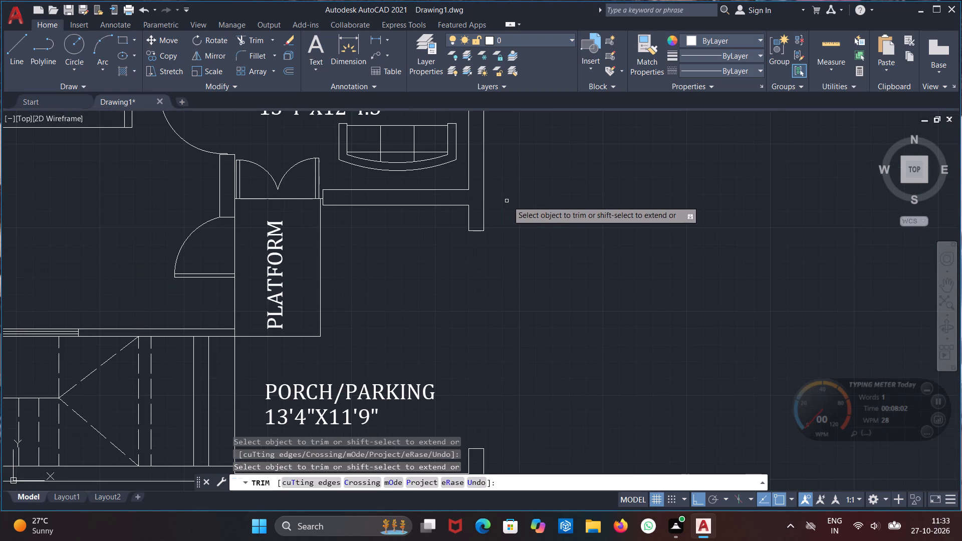
scroll(521, 212, down, 2)
key(Escape)
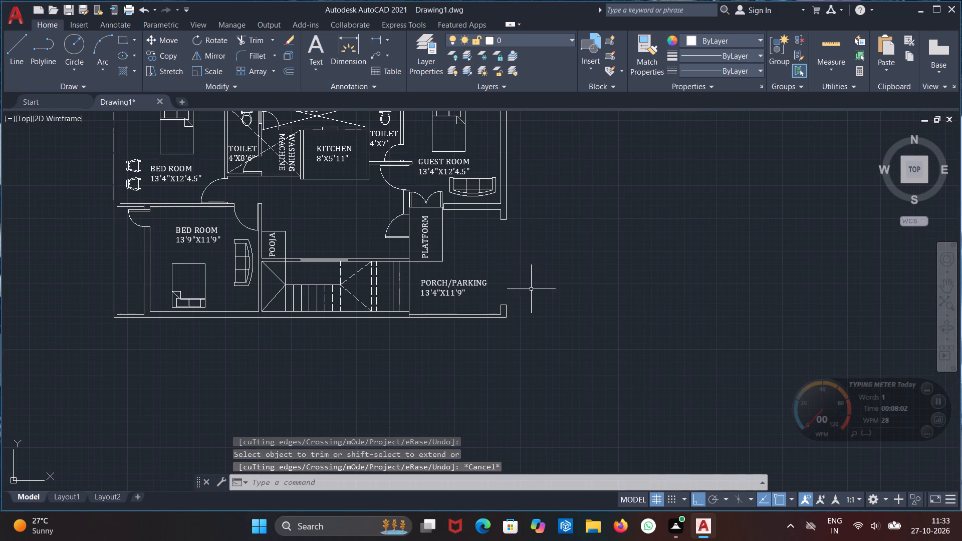
Draw a diagonal line across the gate opening from the lower wall end's inner corner to the upper wall end's outer corner.
middle_drag(533, 289, 494, 259)
key(l)
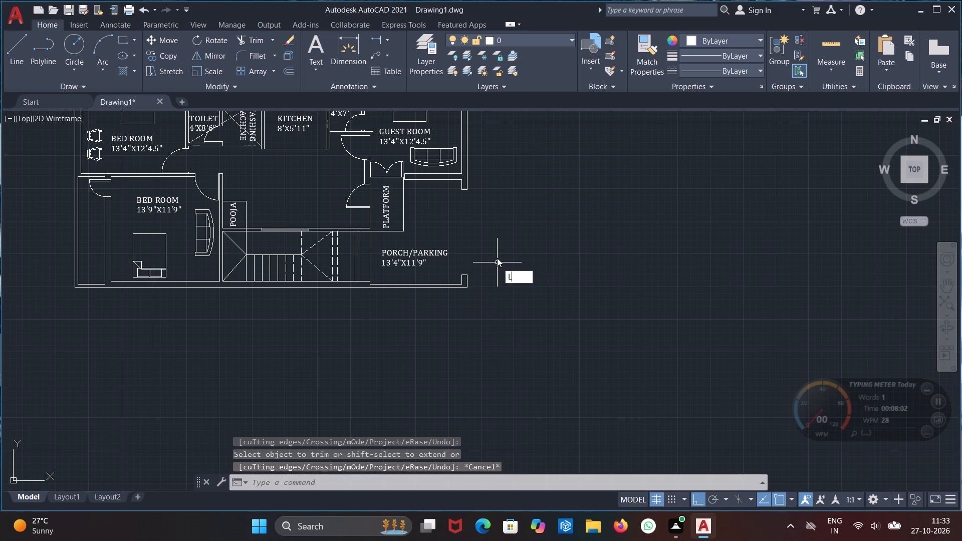
key(Return)
scroll(482, 241, up, 2)
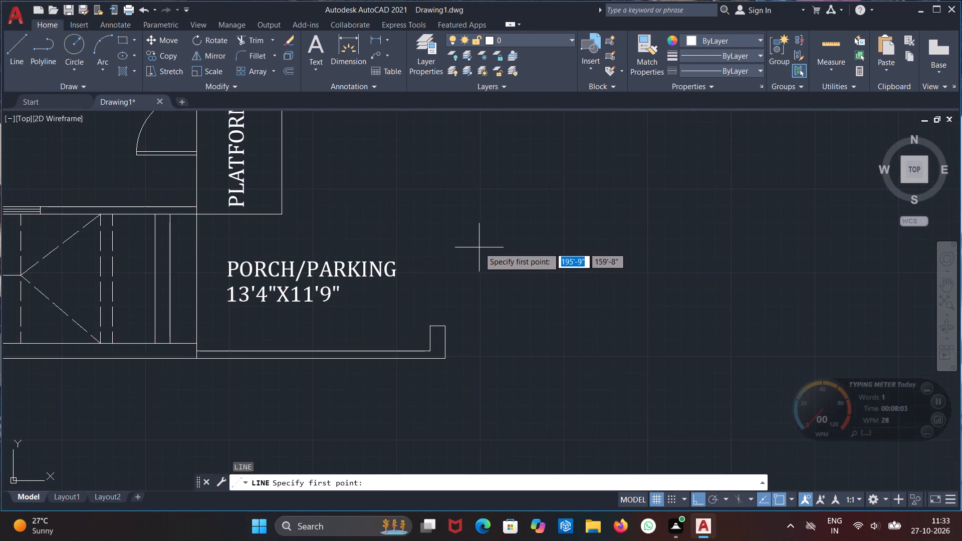
middle_drag(479, 248, 484, 332)
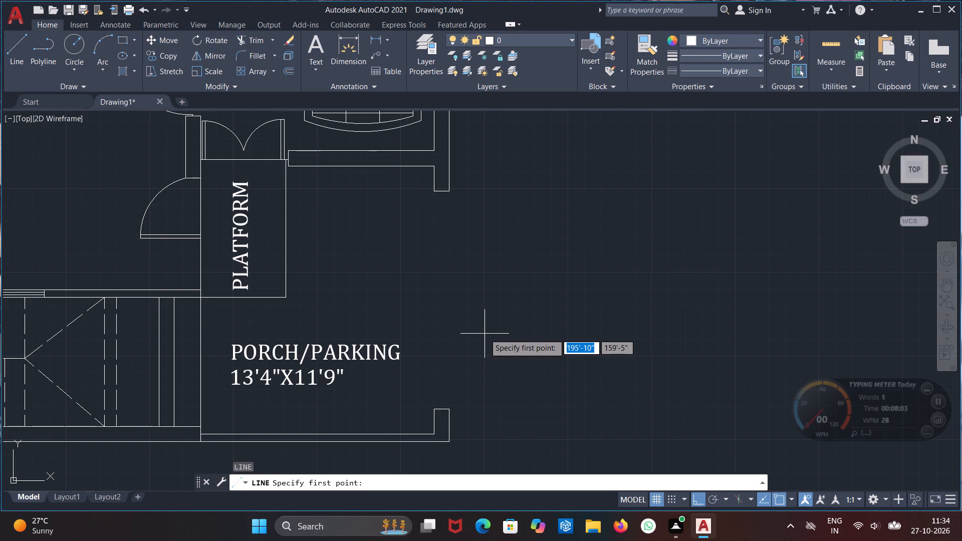
click(432, 412)
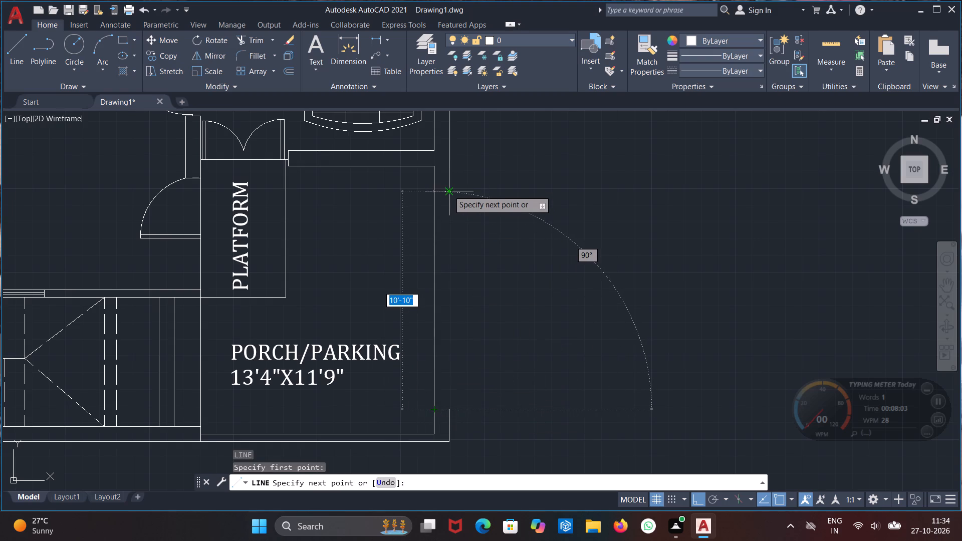
scroll(446, 194, up, 3)
click(458, 181)
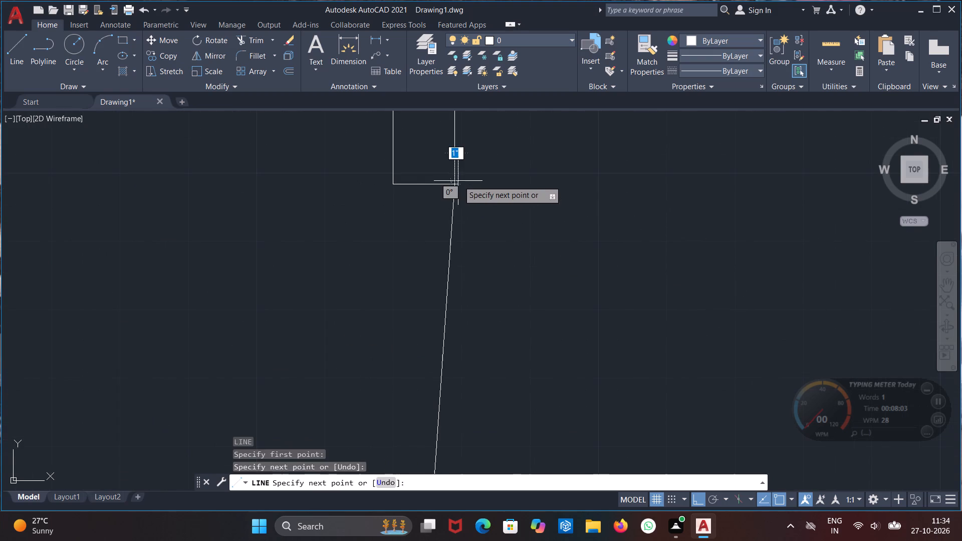
key(Escape)
Draw the opposite diagonal across the gate opening, from the lower wall end's outer corner to the upper wall end's inner corner.
scroll(470, 235, down, 2)
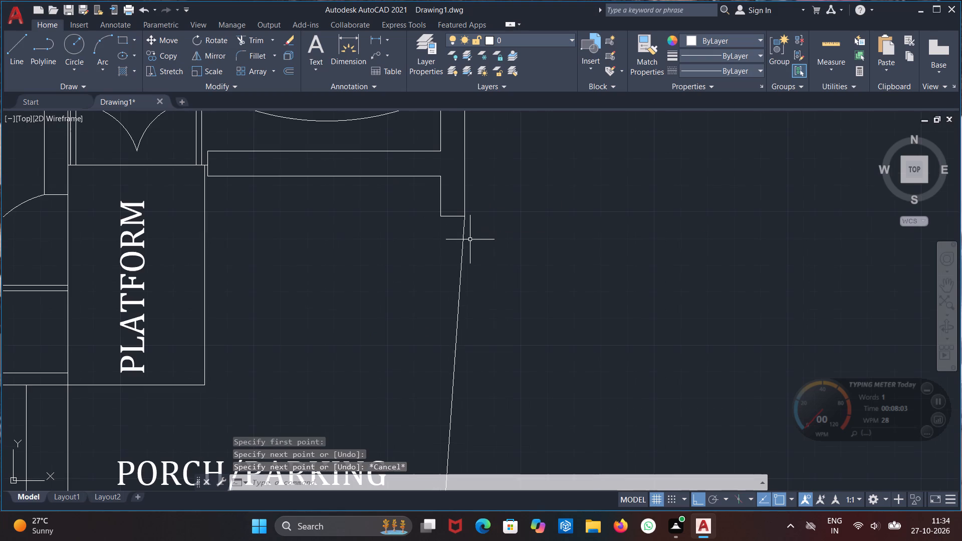
middle_drag(480, 370, 511, 240)
key(l)
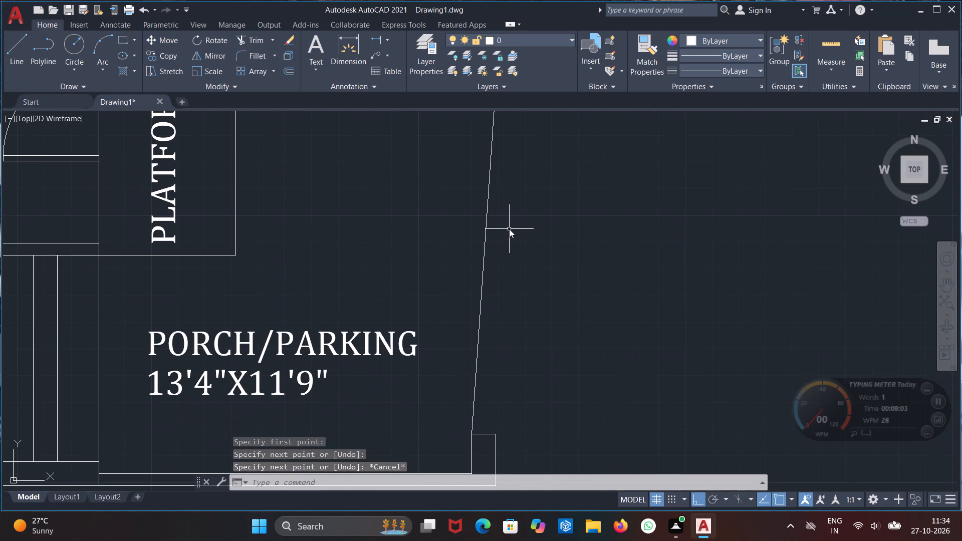
key(Return)
scroll(517, 306, down, 1)
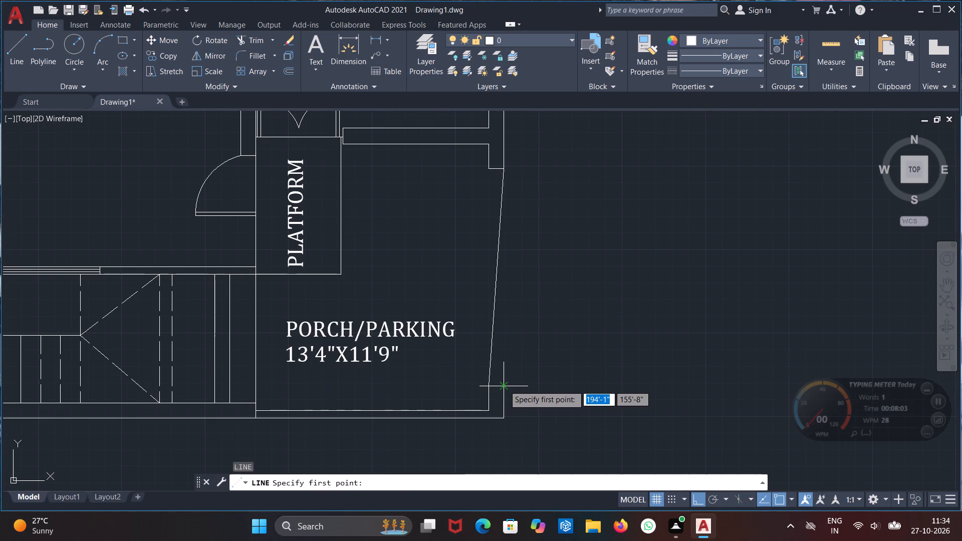
click(502, 386)
click(489, 171)
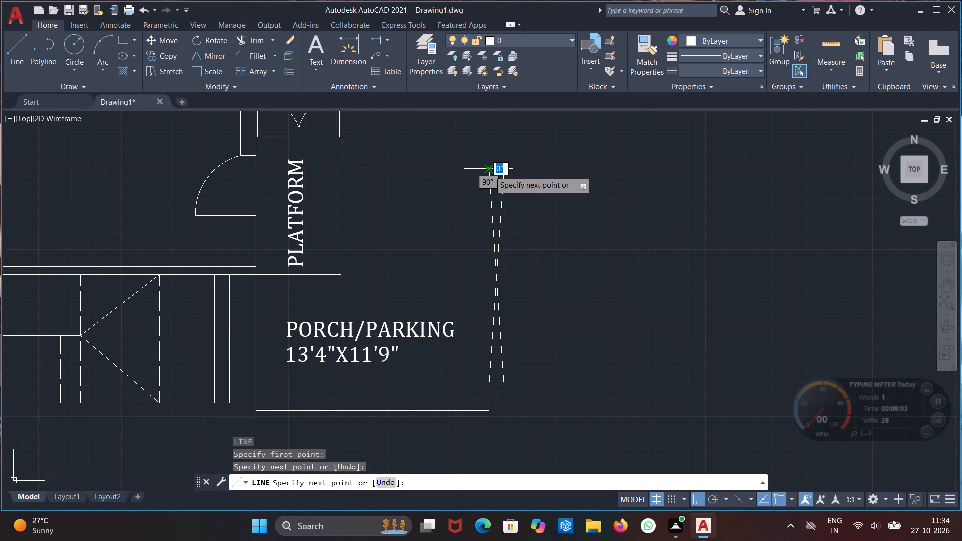
key(Escape)
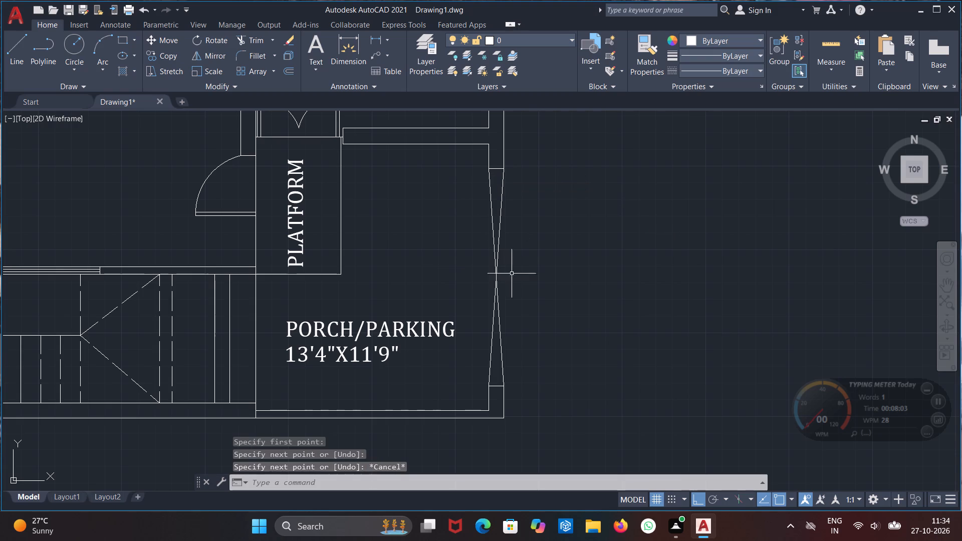
Add the multiline text MAIN GATE in the porch between the platform and the gate opening.
scroll(502, 341, down, 1)
scroll(532, 315, up, 1)
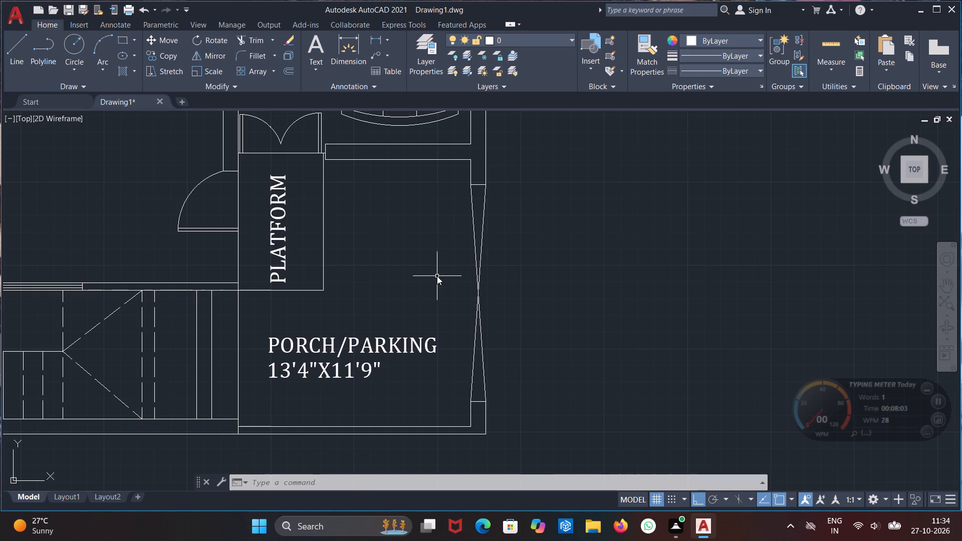
key(t)
key(Return)
click(363, 225)
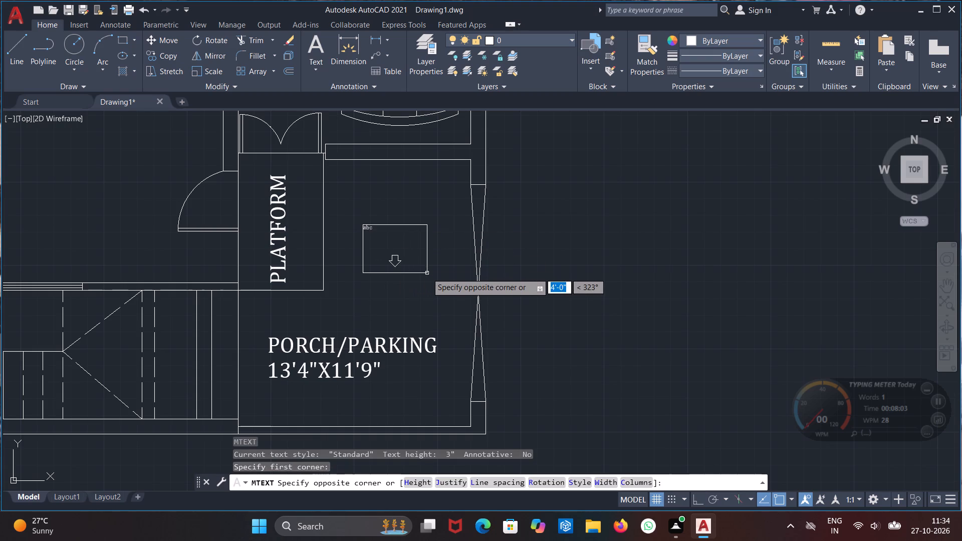
click(441, 261)
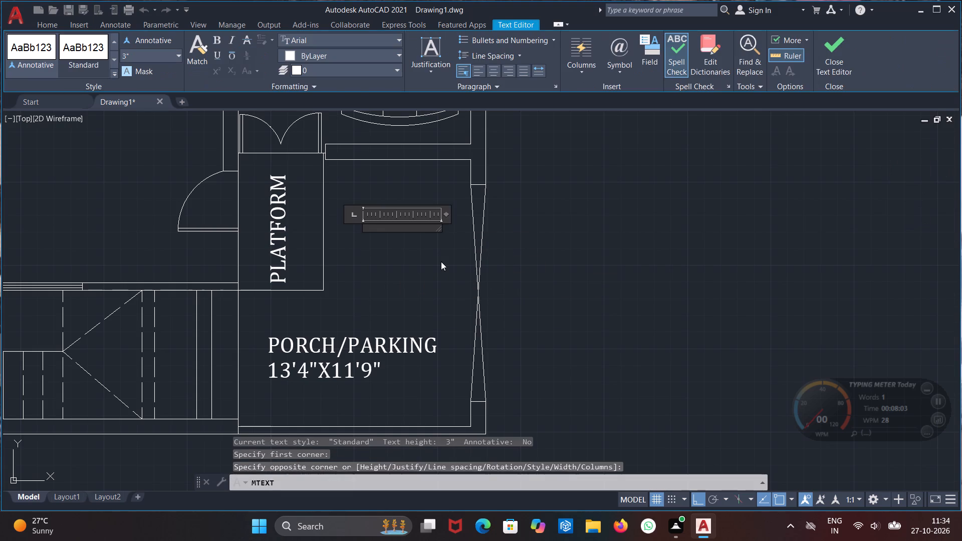
text(MAIN GATE)
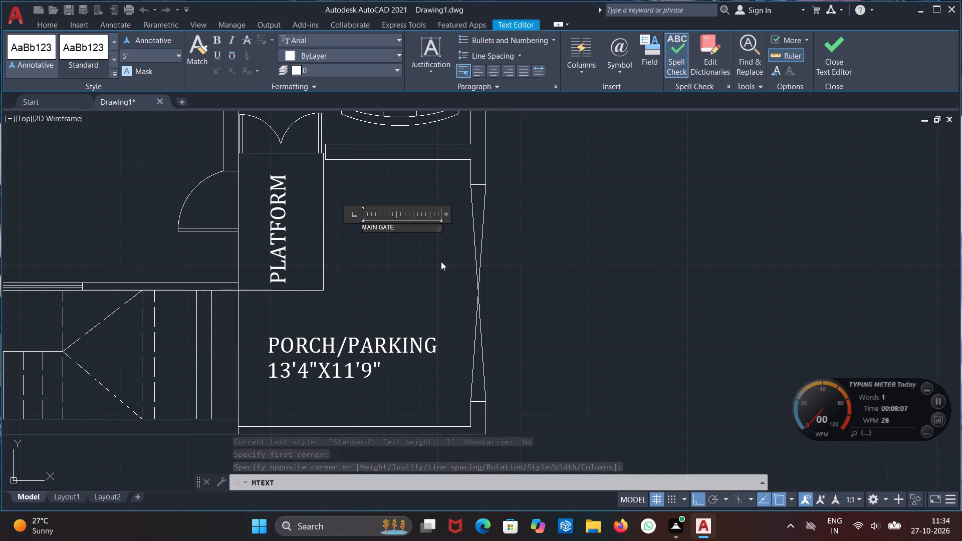
Set the MAIN GATE text height to 9" and widen its text frame so the label fits on one line.
drag(401, 228, 401, 228)
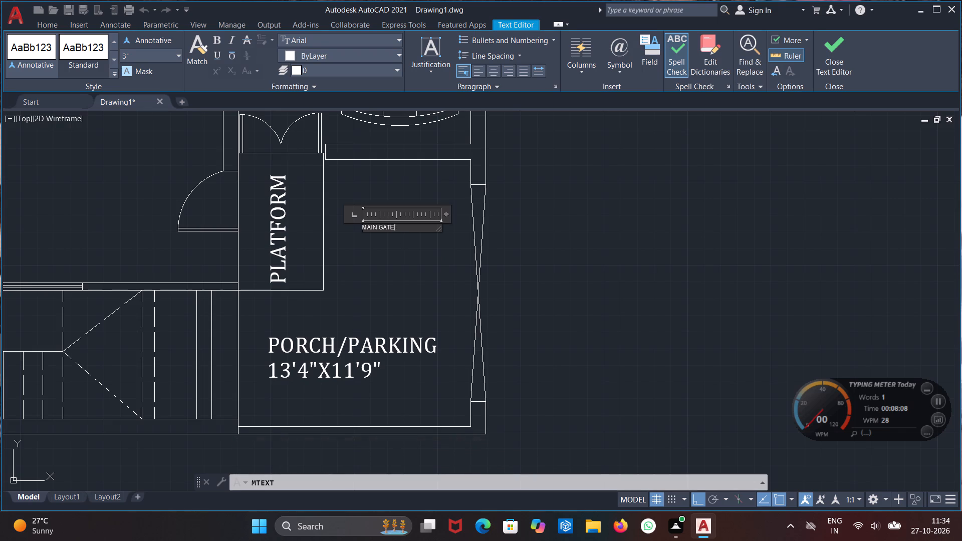
drag(401, 228, 354, 233)
click(134, 57)
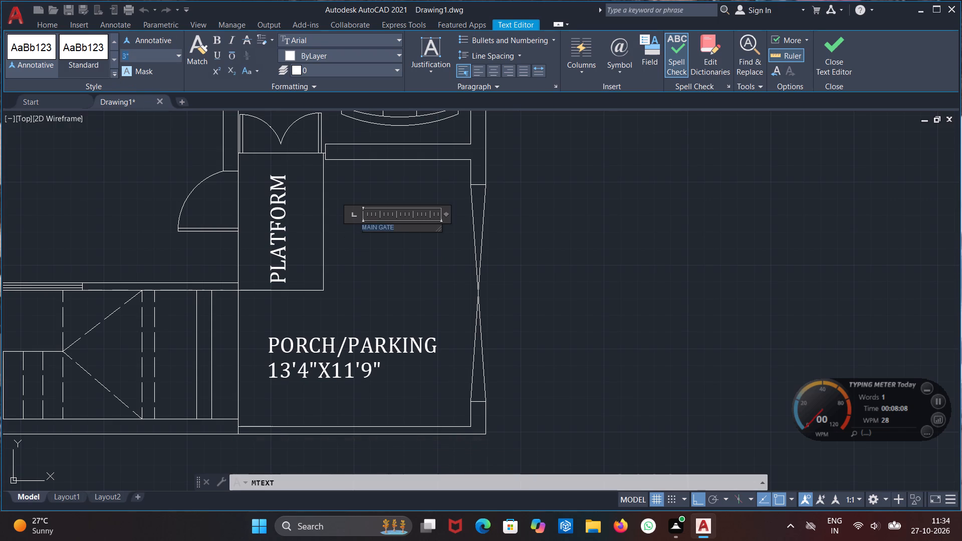
text(9')
key(Return)
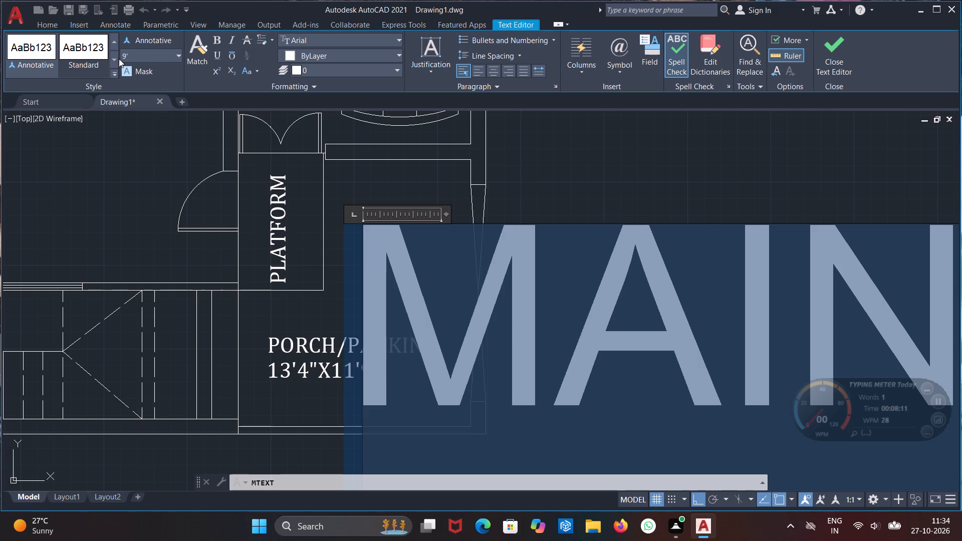
click(137, 59)
text(9")
key(Return)
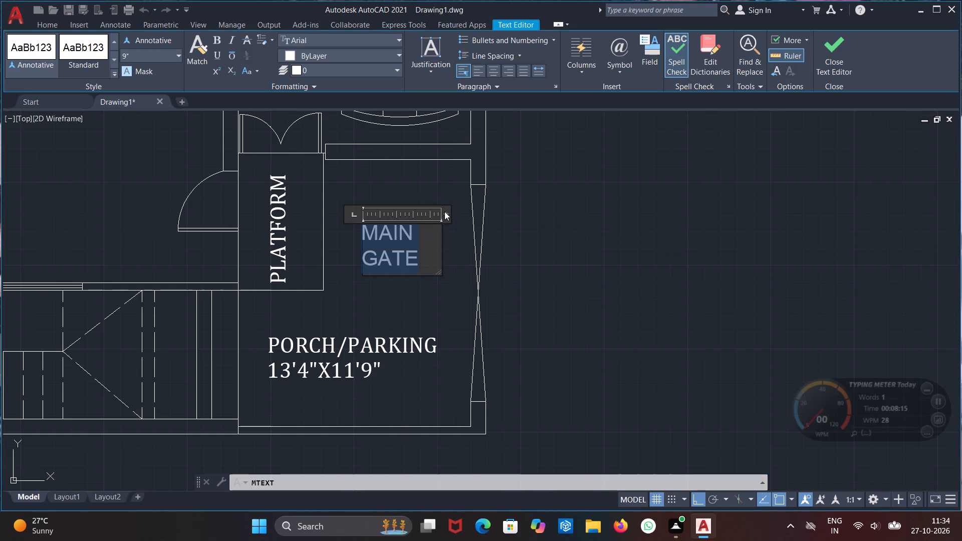
drag(443, 215, 541, 227)
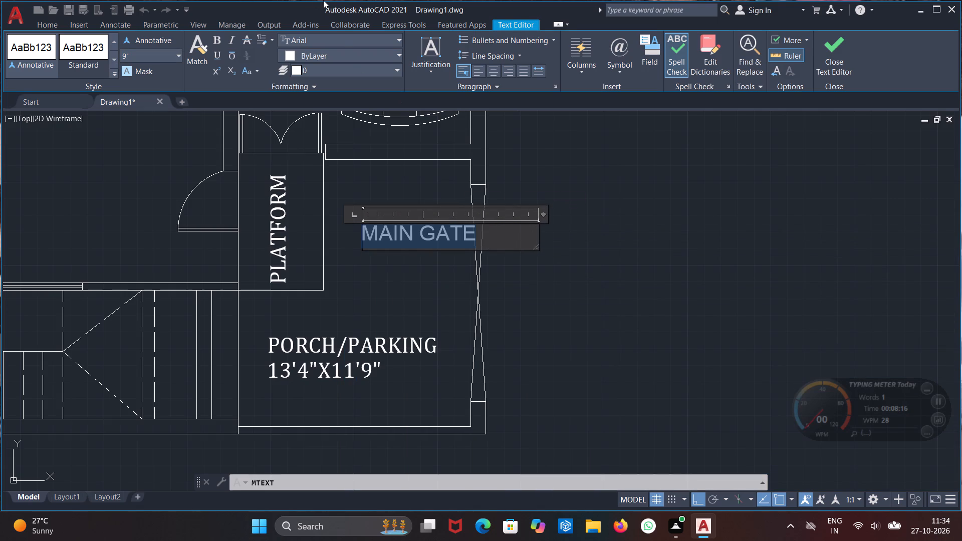
Change the MAIN GATE text font to Cambria and finish editing the label.
click(342, 35)
scroll(307, 286, down, 5)
scroll(271, 298, up, 2)
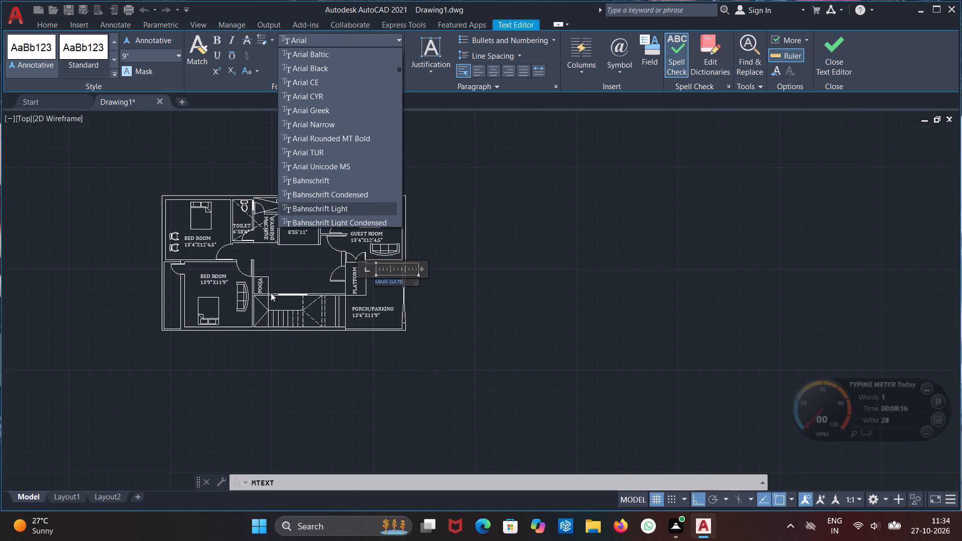
scroll(273, 290, up, 1)
middle_drag(296, 264, 279, 328)
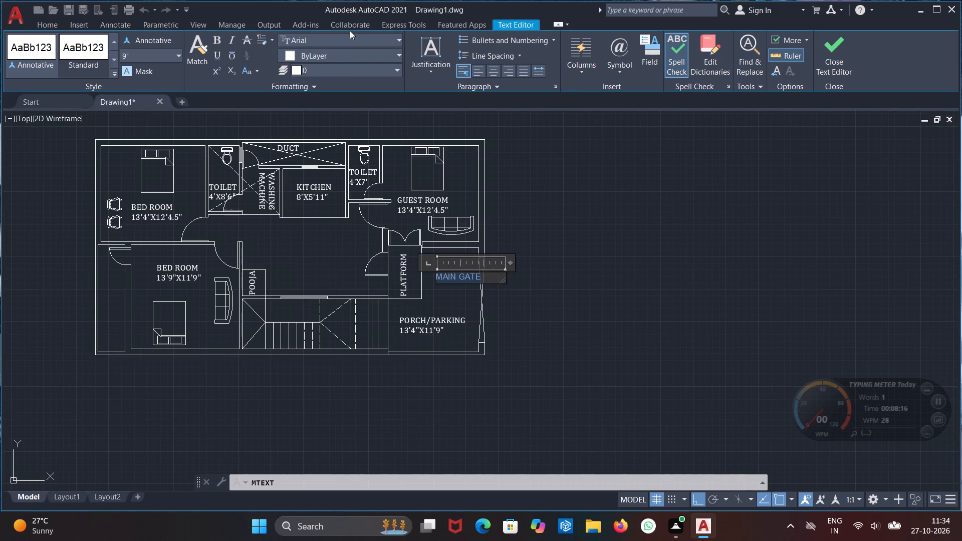
click(350, 37)
scroll(355, 151, down, 10)
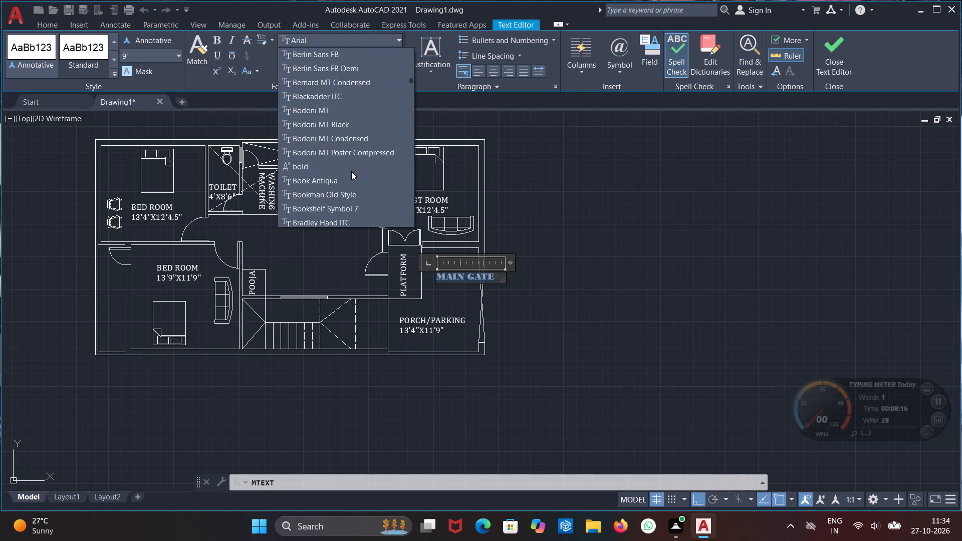
scroll(351, 171, down, 5)
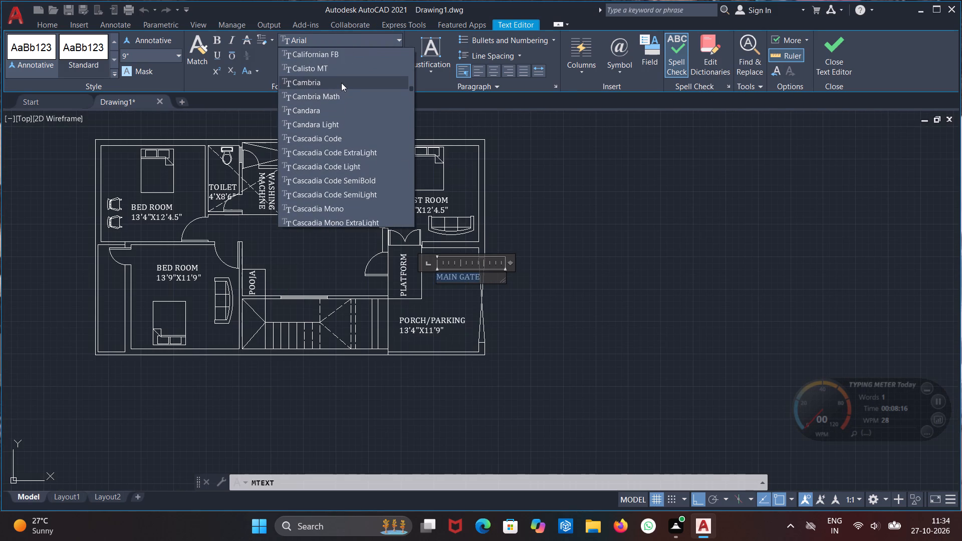
click(341, 83)
click(460, 291)
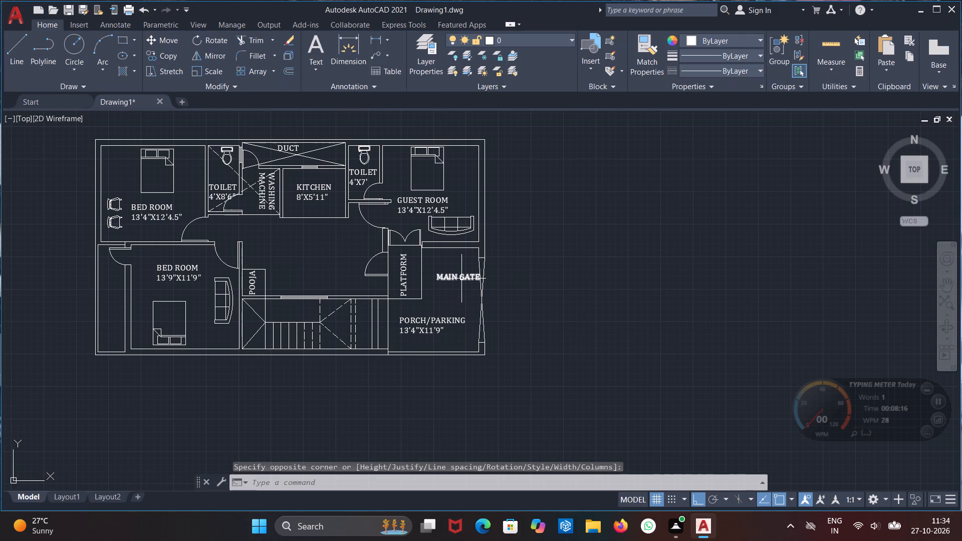
Rotate the MAIN GATE label about its end nearest the gate so it reads vertically upward.
click(461, 279)
scroll(455, 297, up, 2)
middle_drag(455, 297, 455, 321)
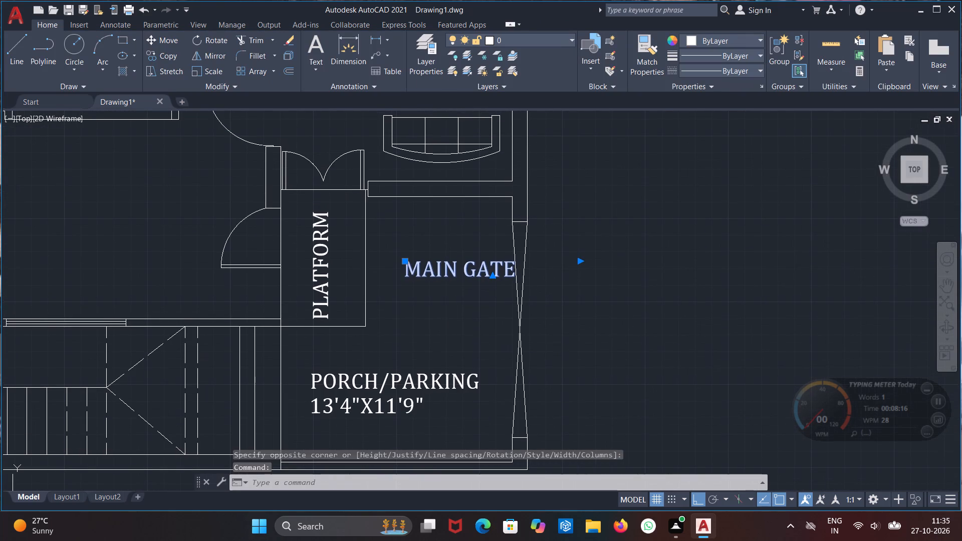
key(r)
key(o)
click(508, 349)
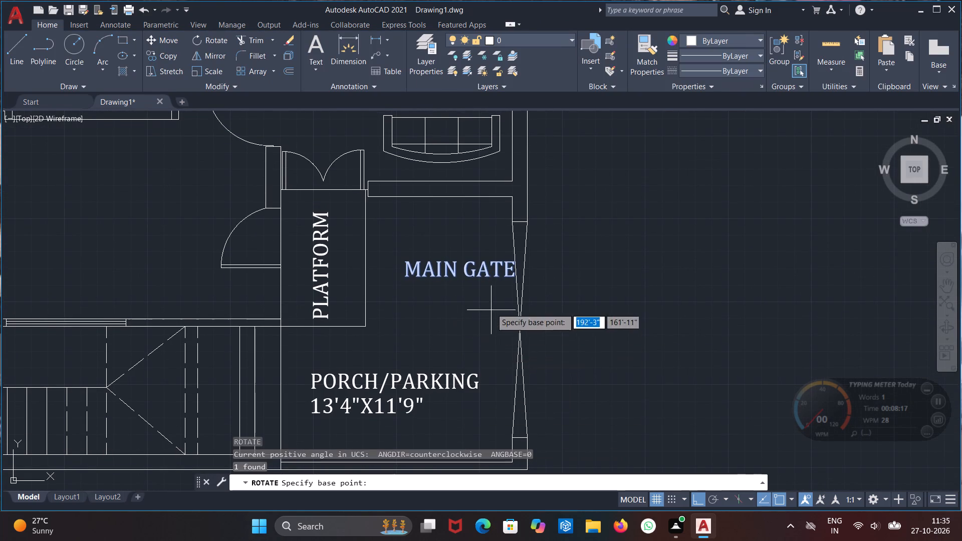
click(509, 276)
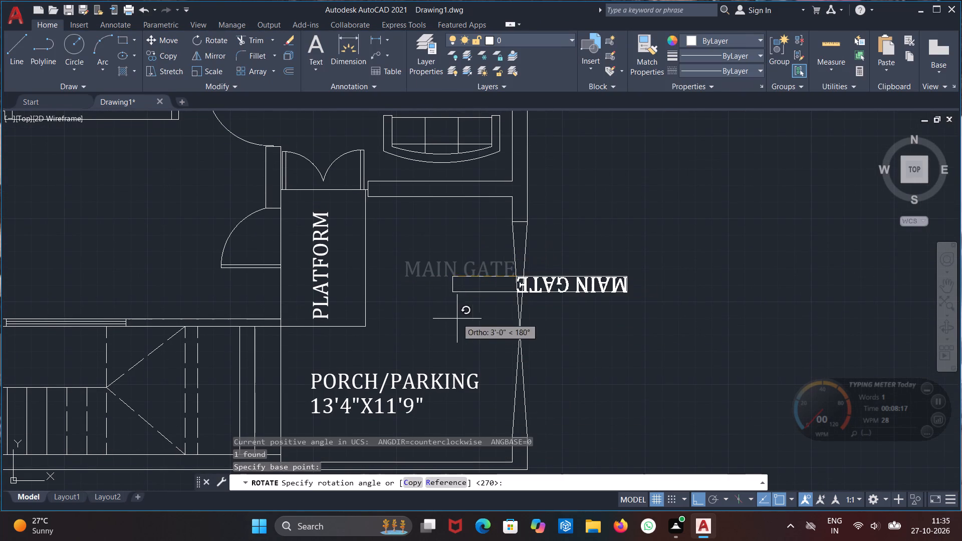
click(555, 222)
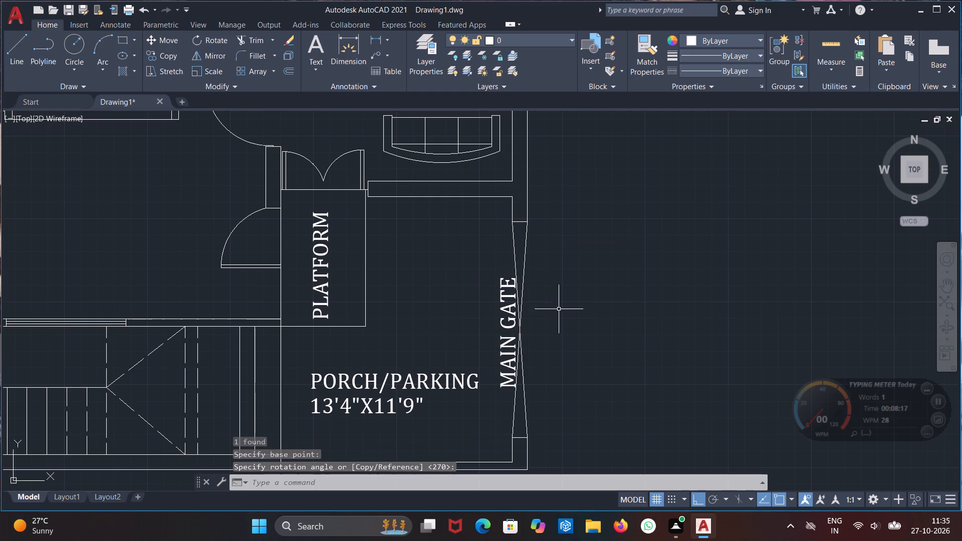
Move the vertical MAIN GATE label inside the porch, clear of the gate lines and roughly centred along the gate opening.
click(508, 375)
click(502, 387)
click(492, 393)
scroll(490, 395, up, 3)
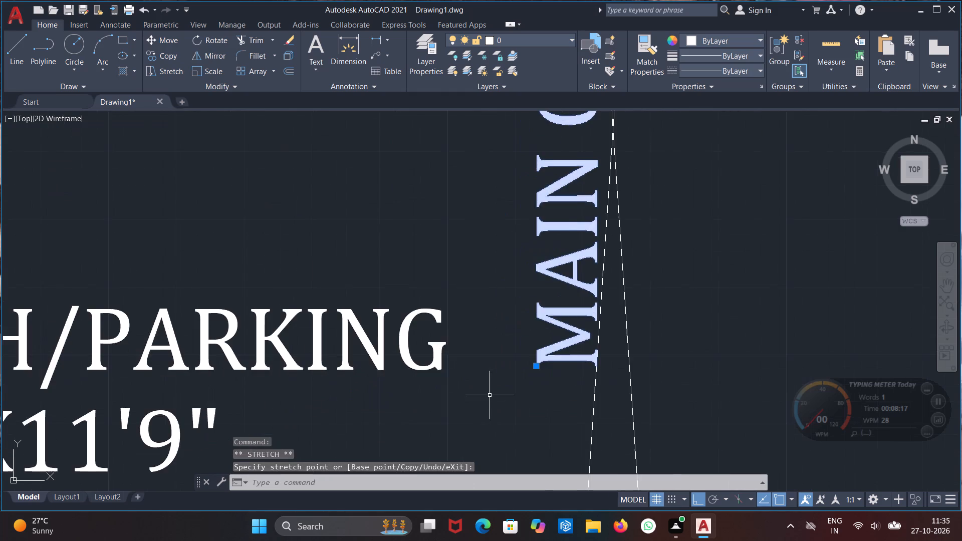
middle_drag(490, 395, 567, 328)
click(613, 301)
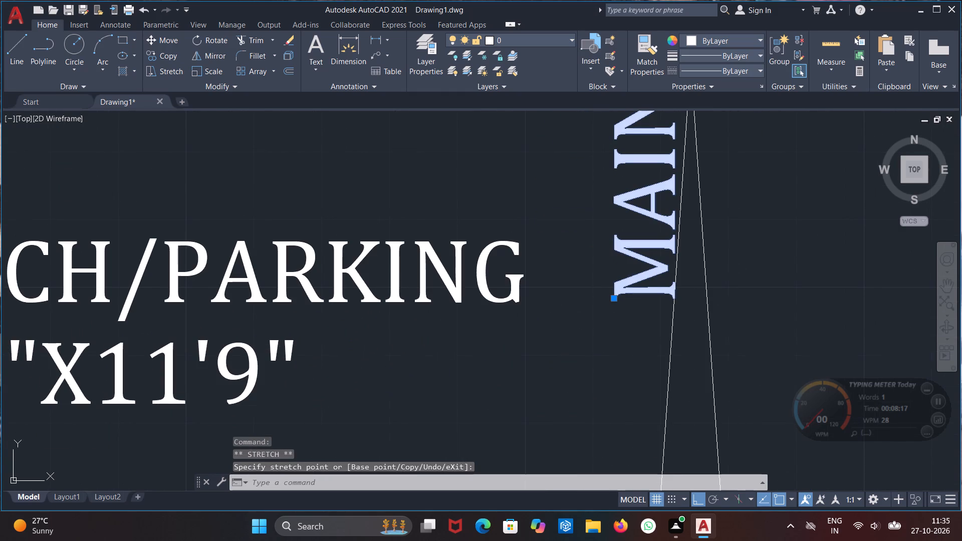
click(581, 318)
scroll(590, 342, down, 3)
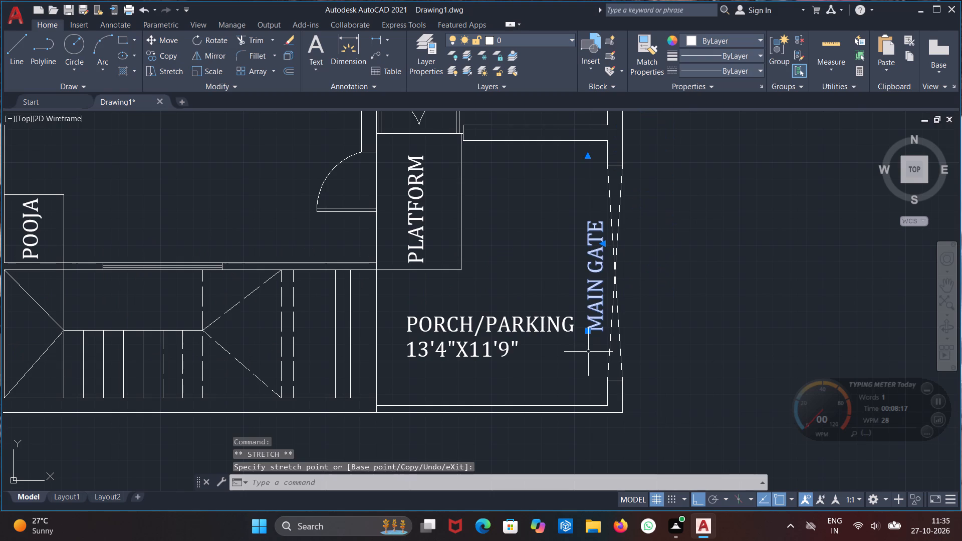
key(Escape)
click(594, 325)
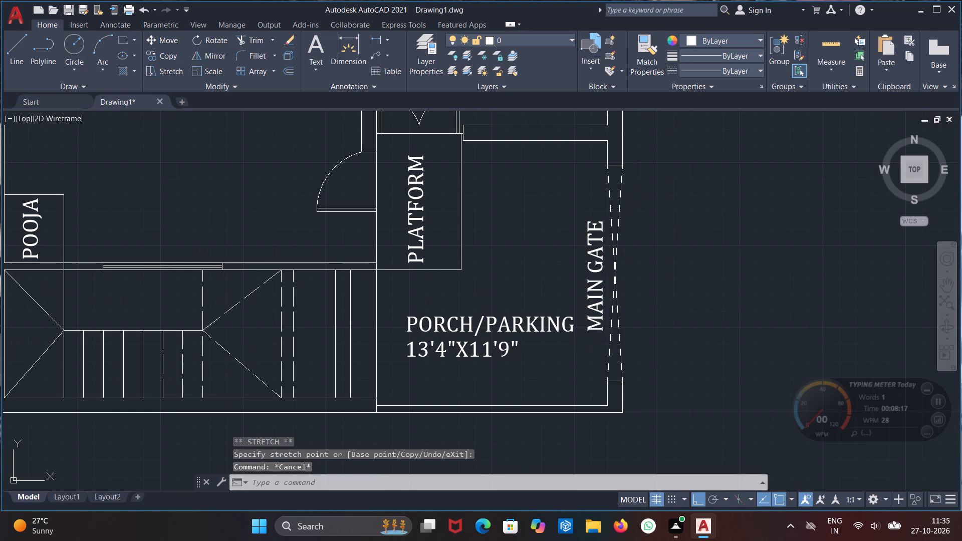
click(590, 329)
click(587, 305)
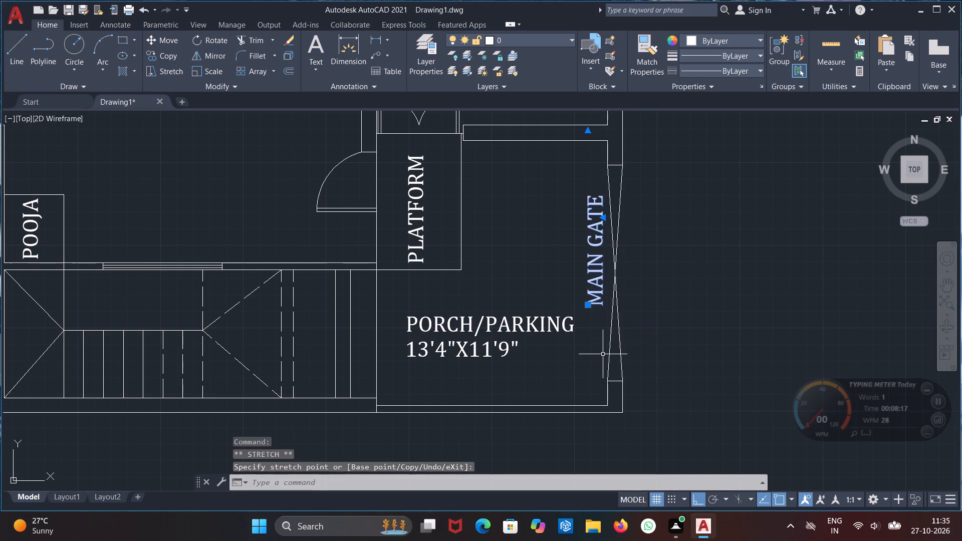
key(Escape)
Add two-line multiline text in the open space below the kitchen, reading HALL and 17'3"X8'9".
scroll(654, 313, down, 2)
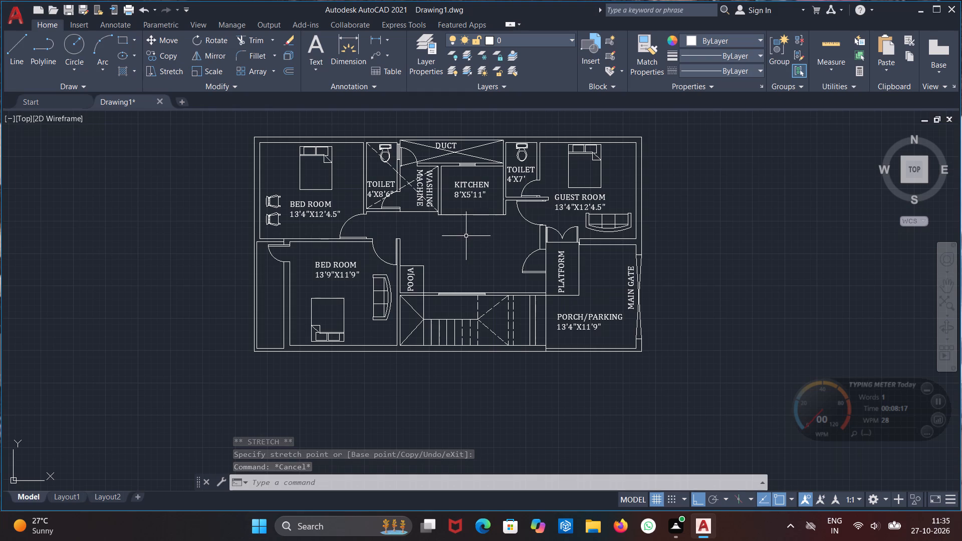
scroll(445, 239, up, 1)
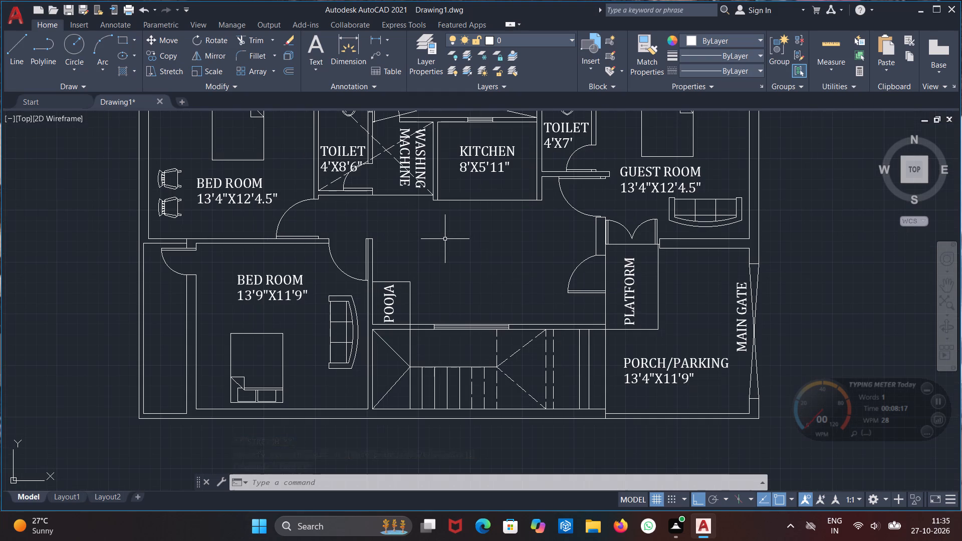
key(t)
key(Return)
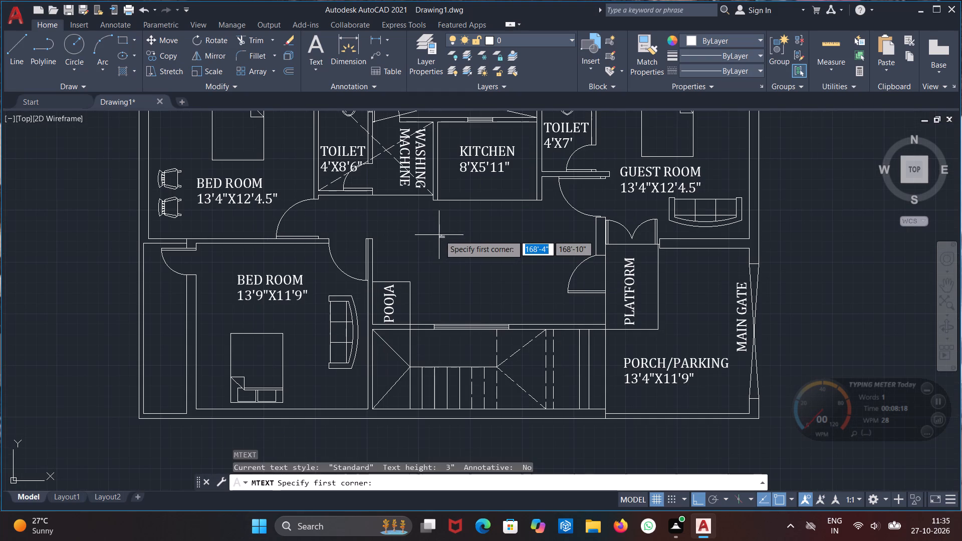
click(444, 232)
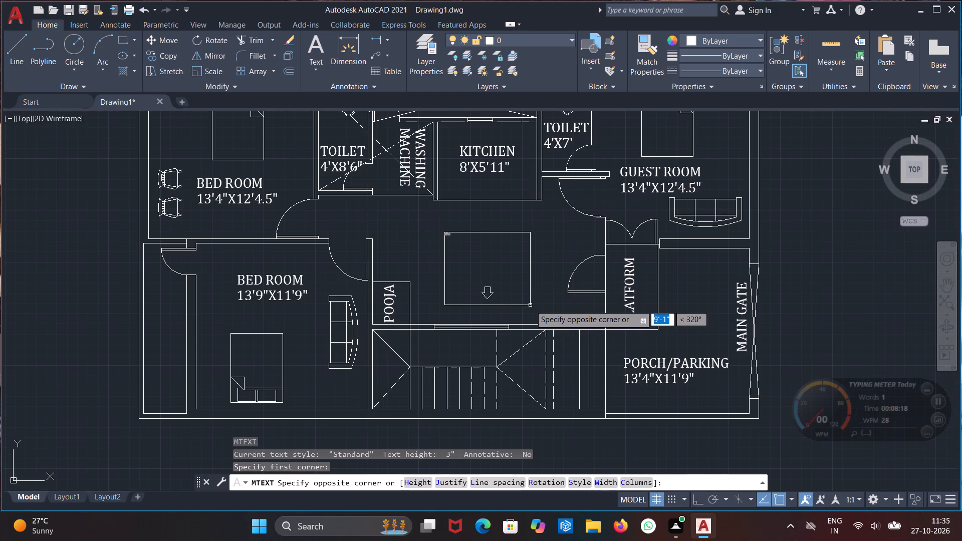
click(533, 306)
text(HALL)
key(Return)
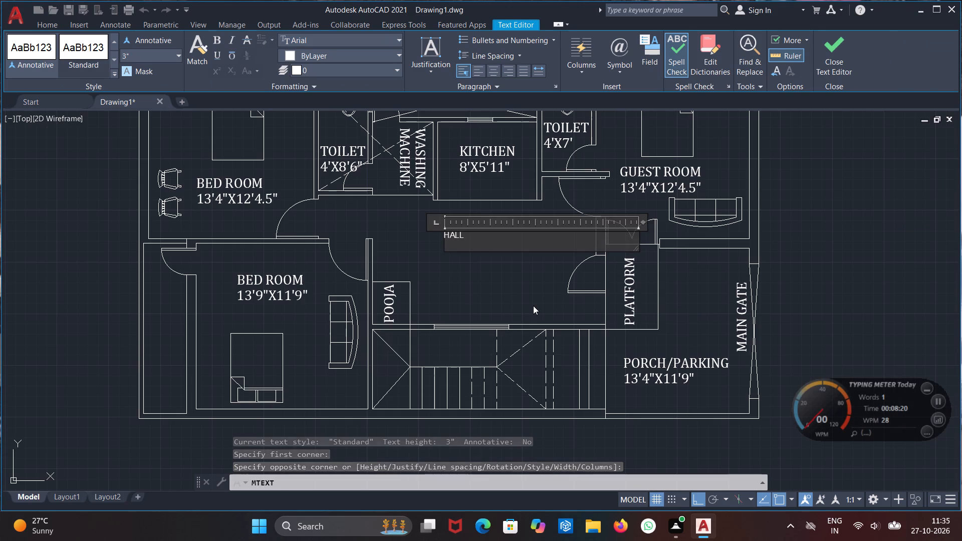
key(1)
text(7')
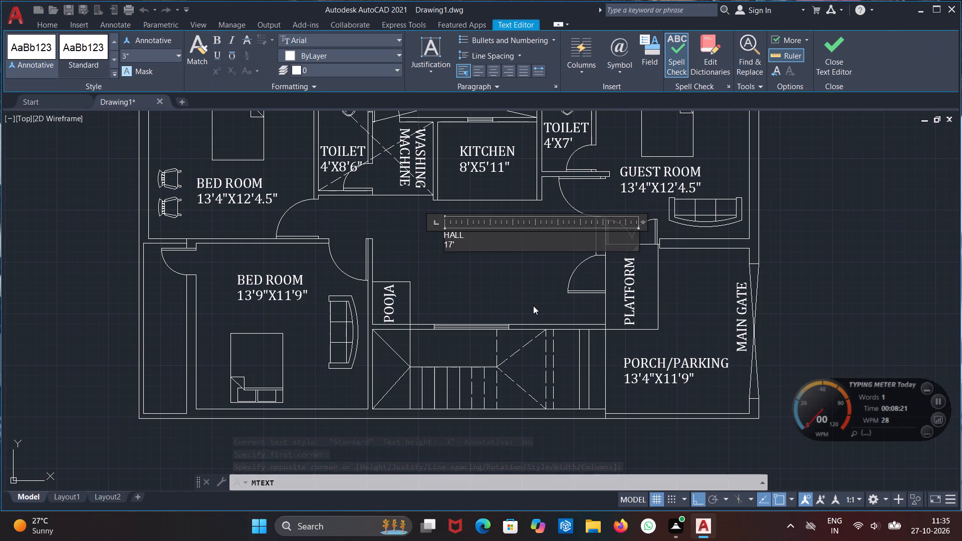
text(3"X)
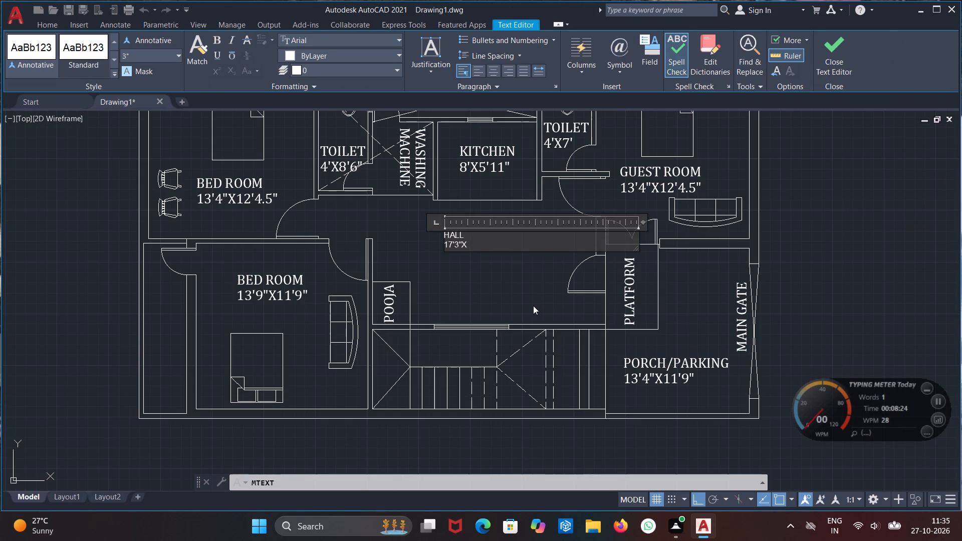
text(8'9")
Set the text height of both hall label lines to 9".
drag(489, 245, 418, 225)
click(151, 55)
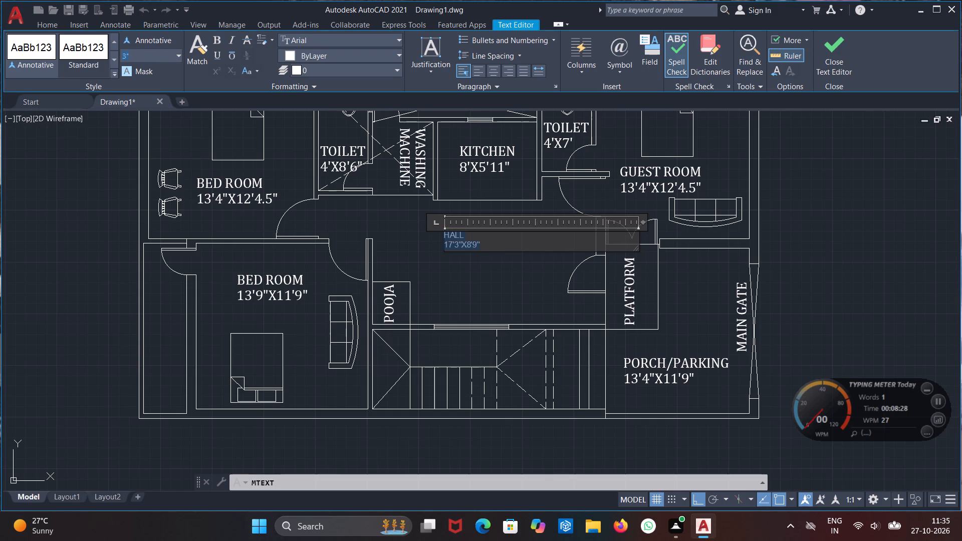
text(9")
key(Return)
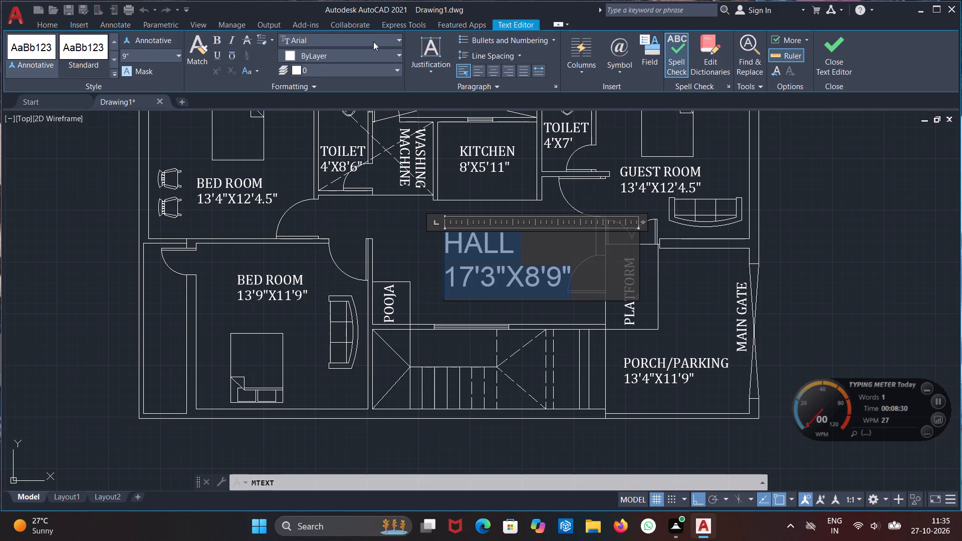
Change the font of both hall label lines to Cambria and finish editing the label.
click(375, 38)
scroll(346, 100, down, 4)
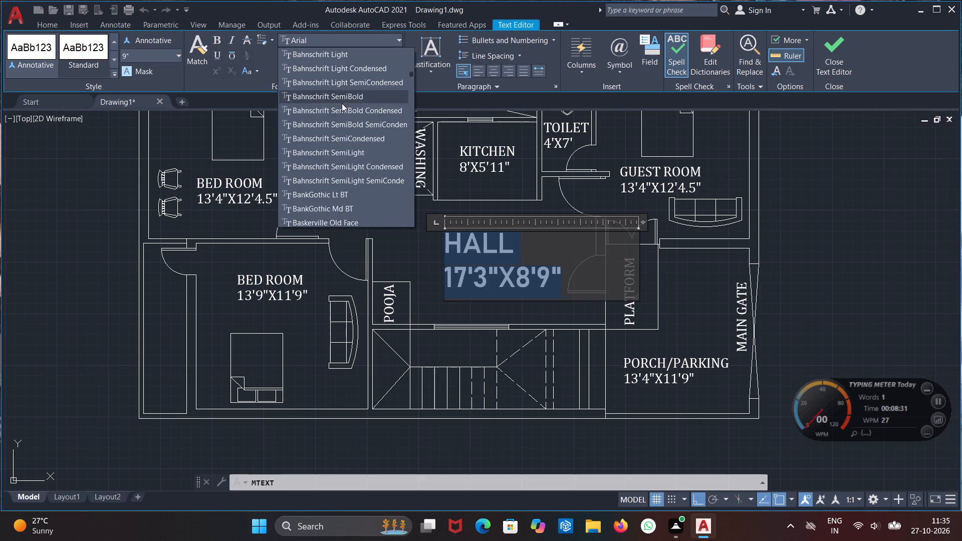
scroll(326, 137, down, 7)
scroll(307, 190, down, 1)
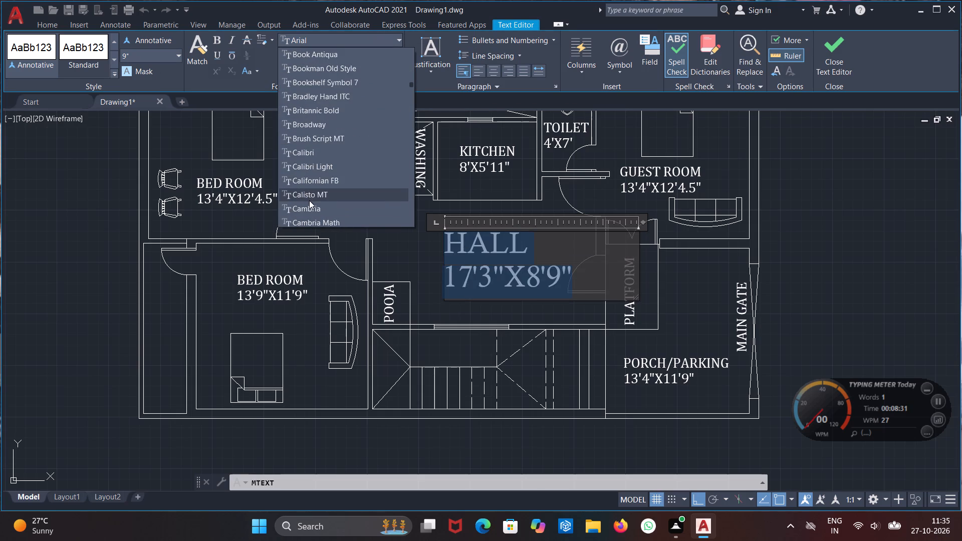
scroll(310, 203, down, 1)
click(318, 164)
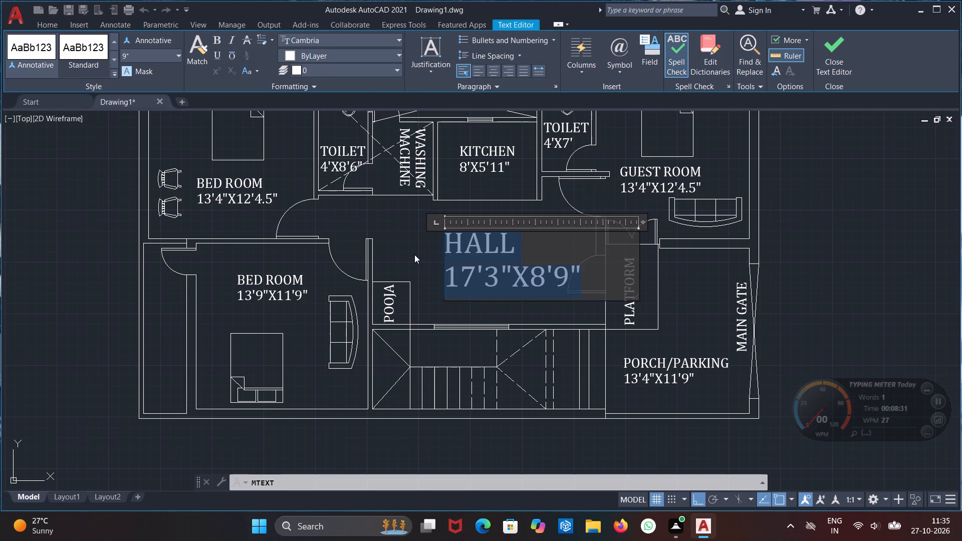
click(414, 254)
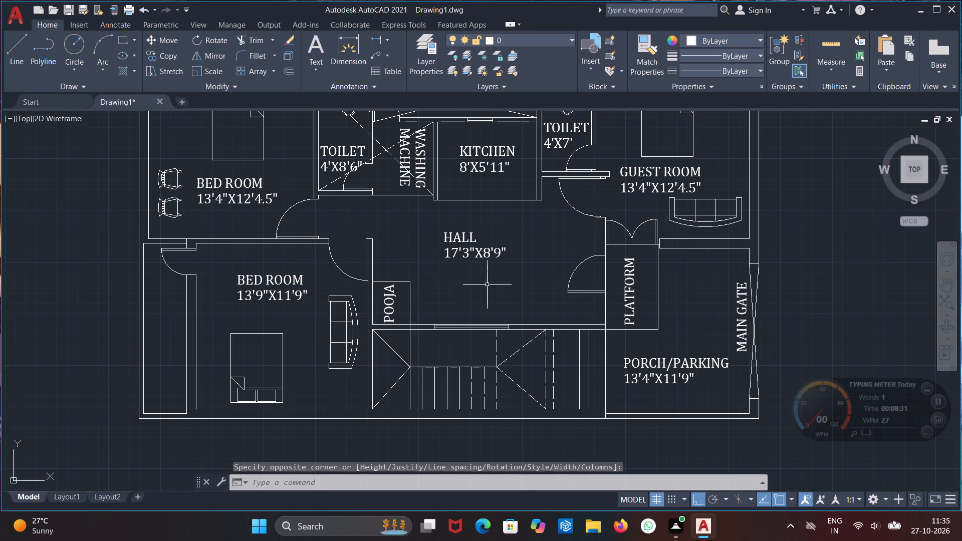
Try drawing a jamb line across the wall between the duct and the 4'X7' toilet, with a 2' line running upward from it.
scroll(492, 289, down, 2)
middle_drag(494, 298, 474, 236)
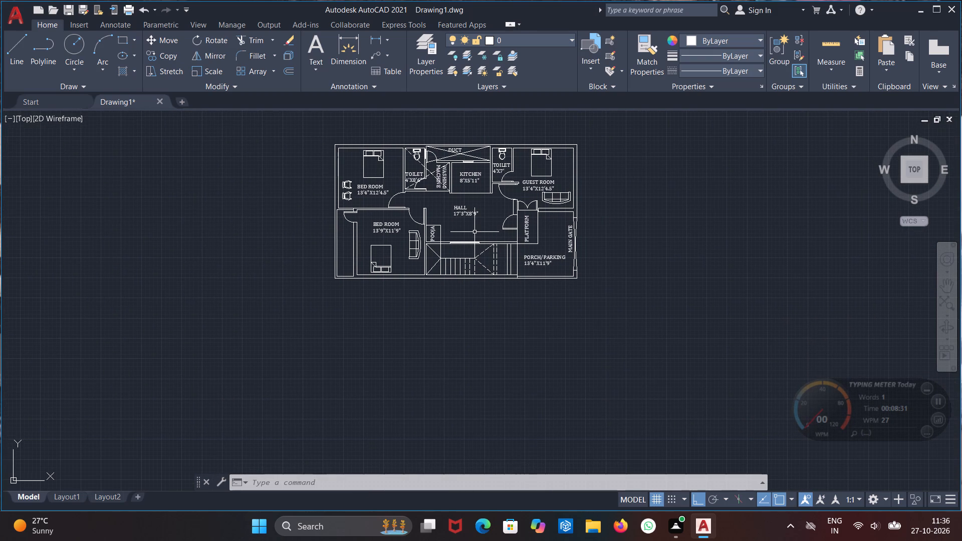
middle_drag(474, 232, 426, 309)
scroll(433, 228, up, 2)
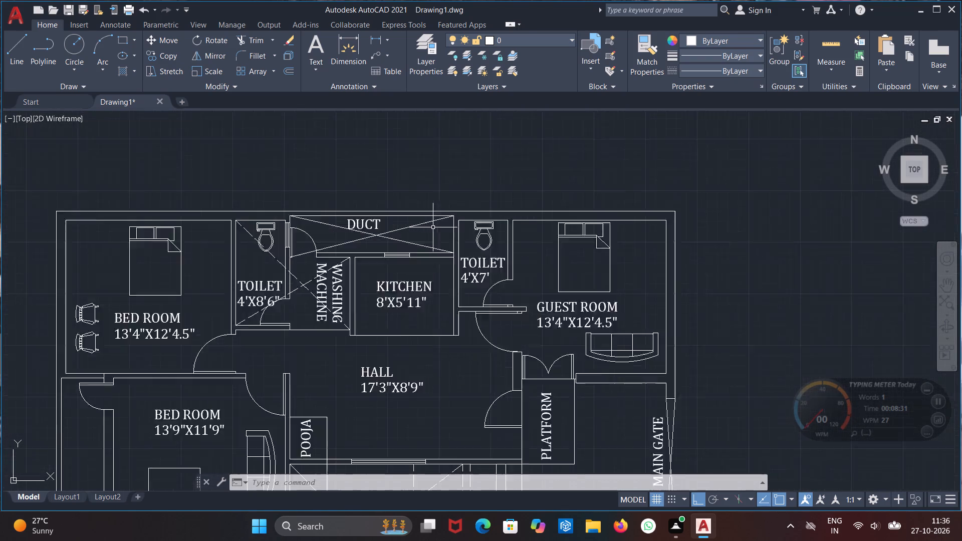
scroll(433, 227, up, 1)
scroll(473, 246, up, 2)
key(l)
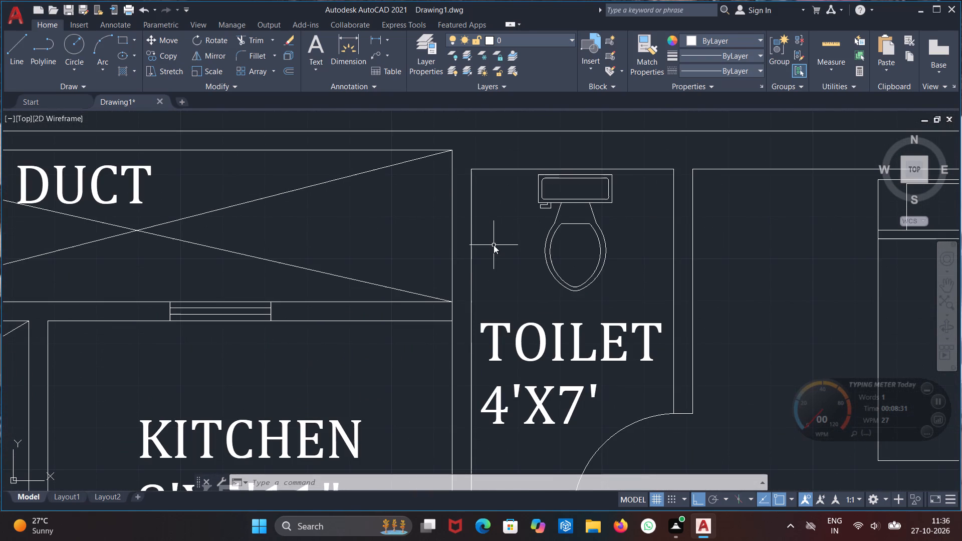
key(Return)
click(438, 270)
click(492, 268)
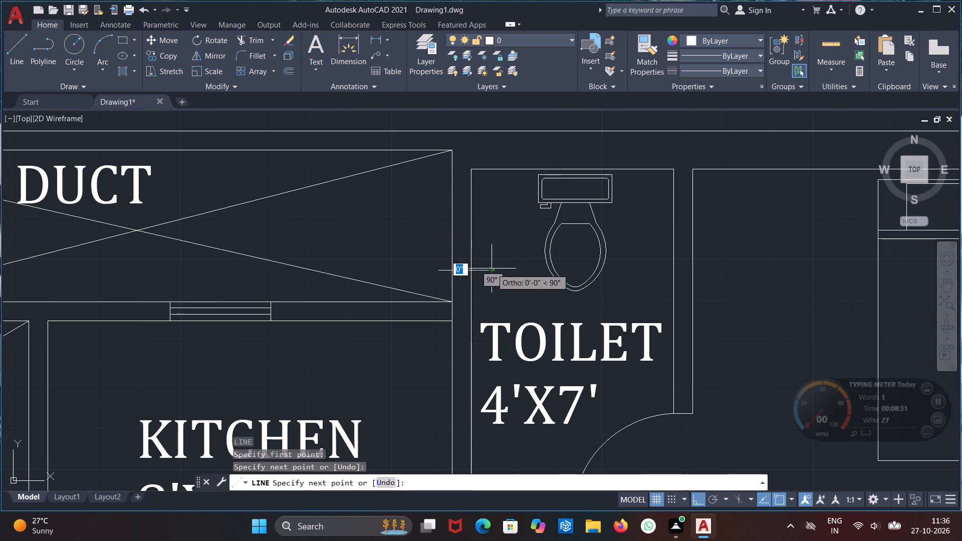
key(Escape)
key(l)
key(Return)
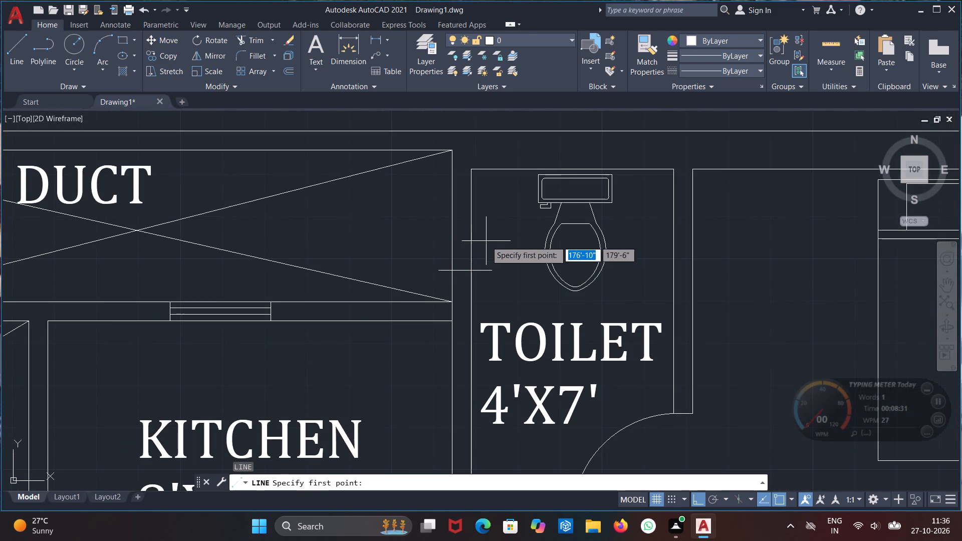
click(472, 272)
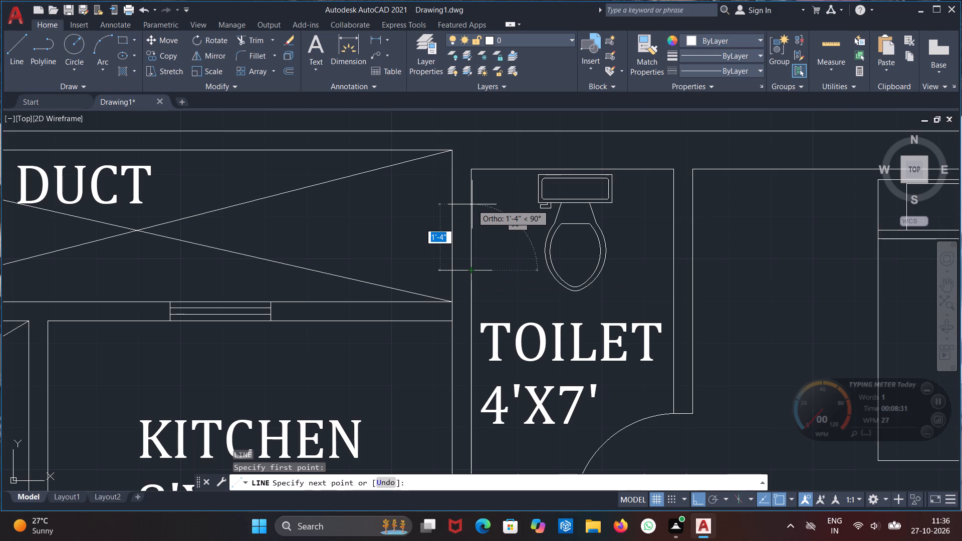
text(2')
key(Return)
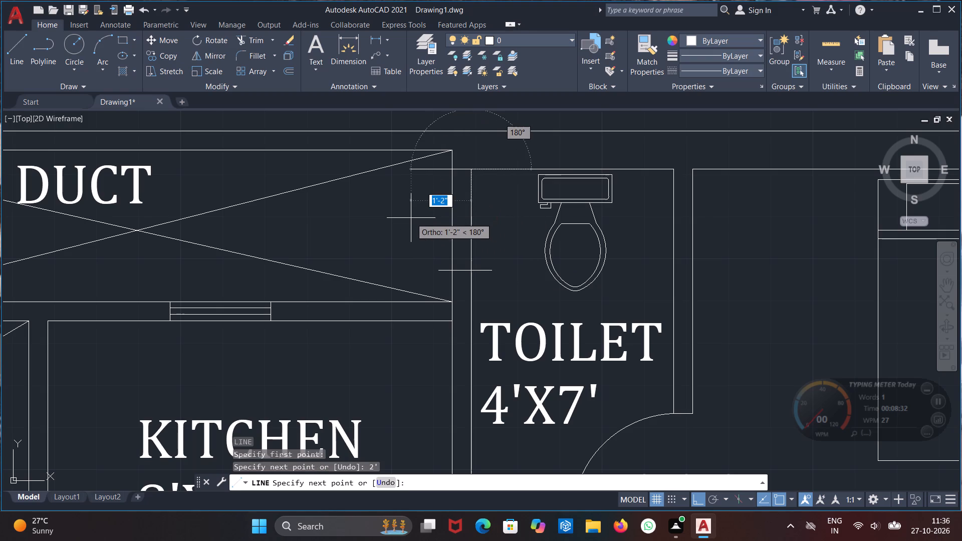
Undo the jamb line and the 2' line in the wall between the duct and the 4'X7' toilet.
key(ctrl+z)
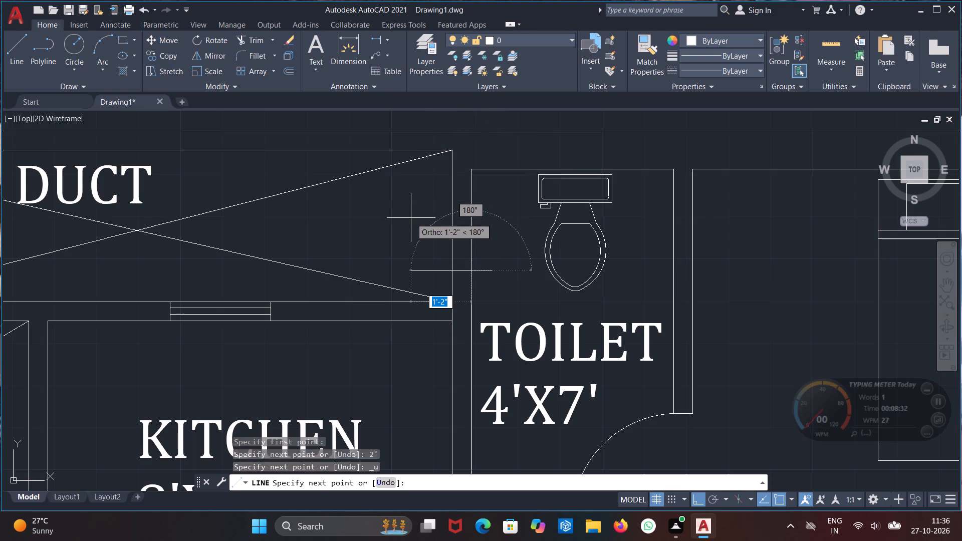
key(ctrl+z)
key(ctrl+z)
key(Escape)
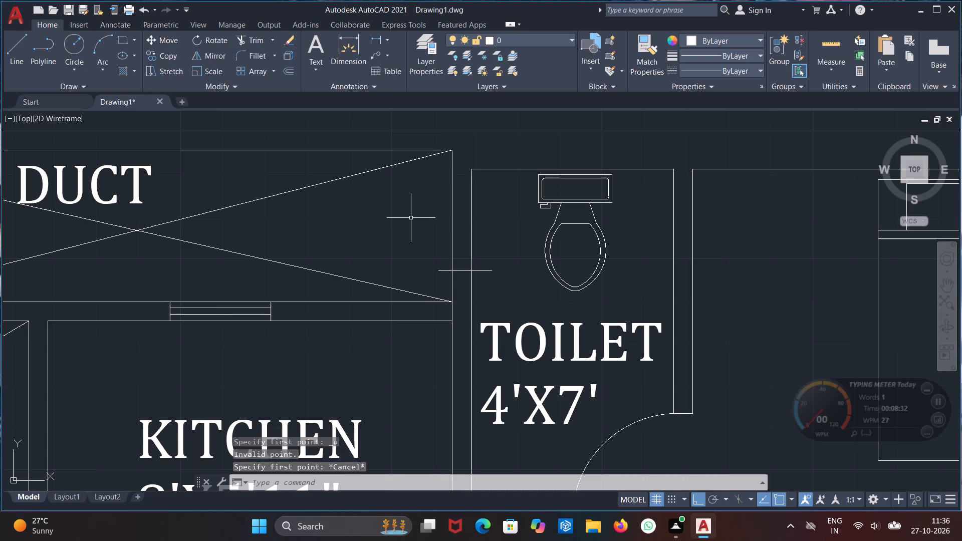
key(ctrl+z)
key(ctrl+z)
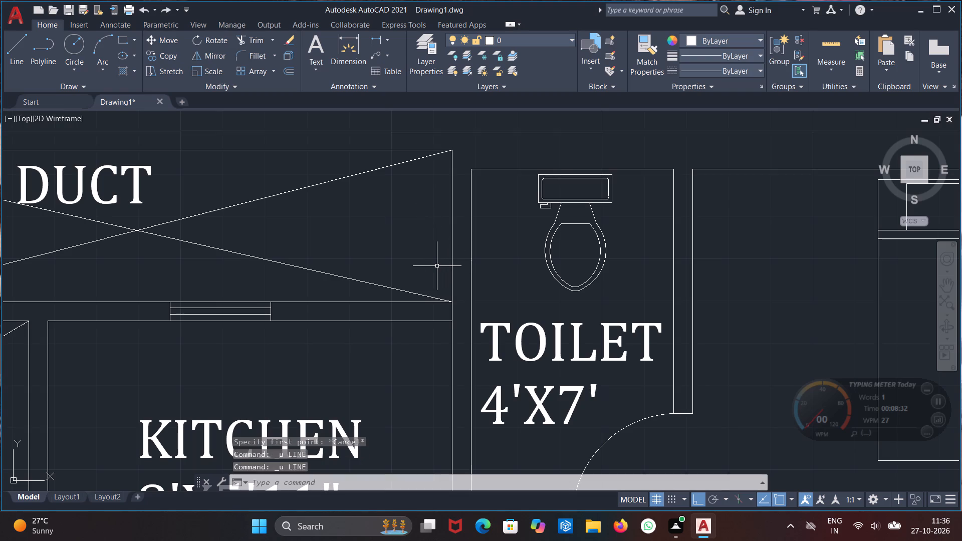
Draw a horizontal line across the wall between the duct and the 4'X7' toilet, slightly above the duct's lower corner.
key(l)
key(Return)
scroll(443, 295, up, 1)
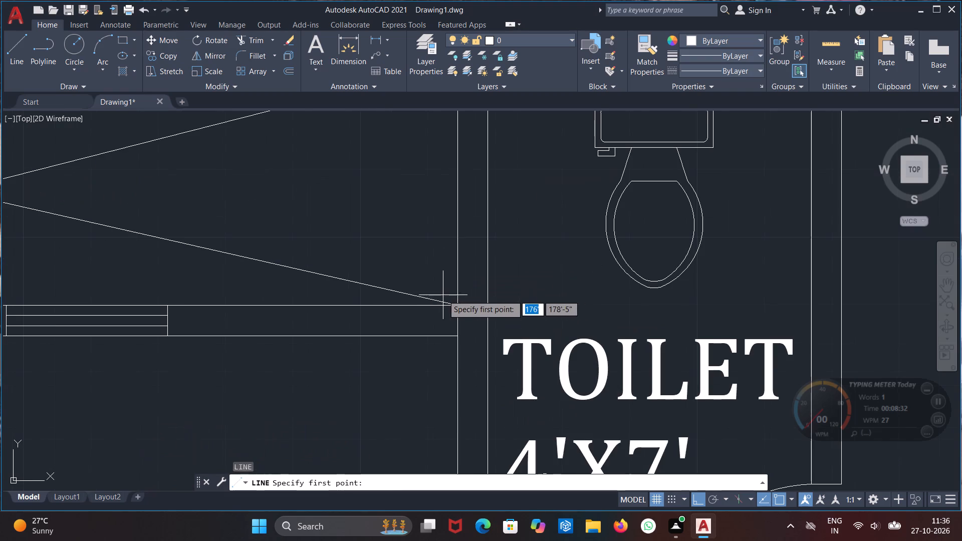
click(449, 284)
click(524, 283)
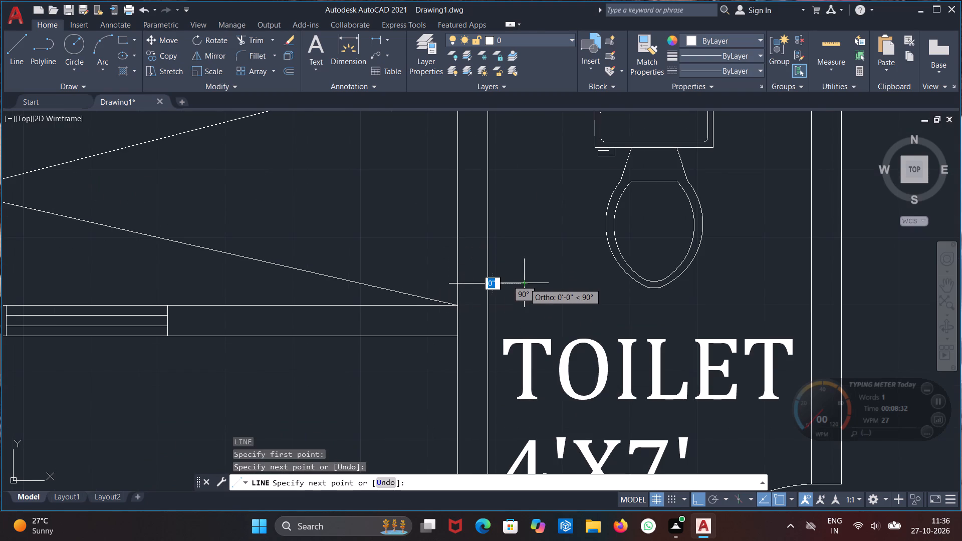
key(Escape)
From that line's crossing with the toilet-side wall face, draw the window outline 2' up, 4.5" across toward the duct and 2' down.
key(l)
key(Return)
middle_drag(506, 240, 493, 318)
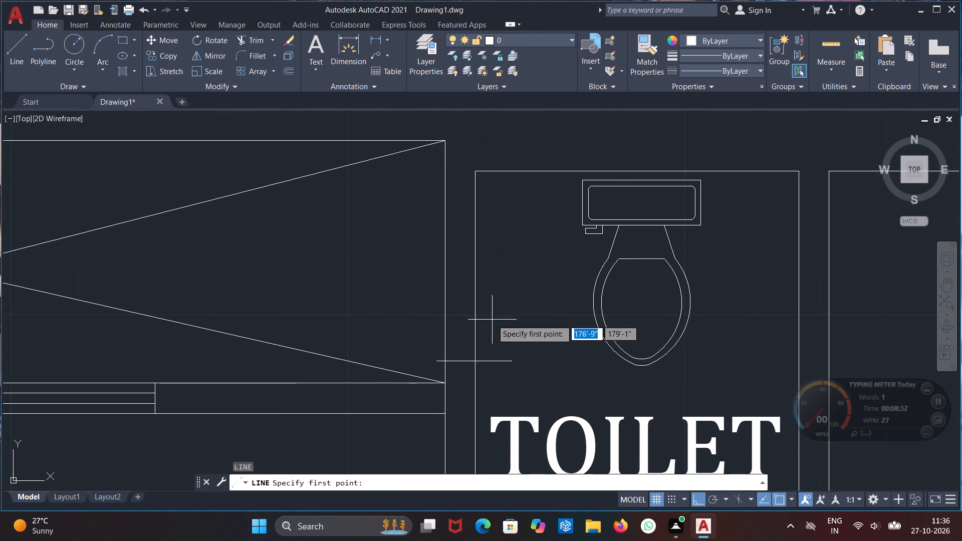
drag(477, 364, 477, 359)
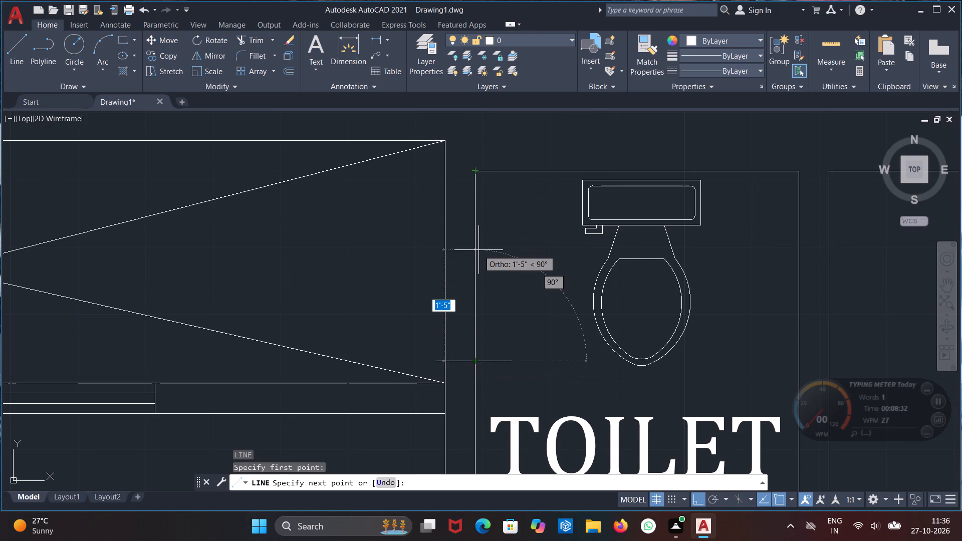
text(2')
key(Return)
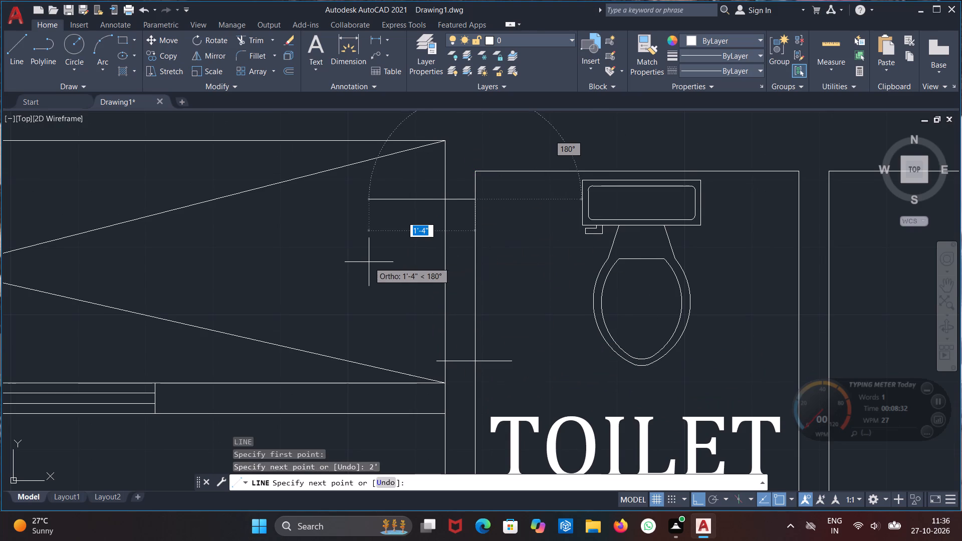
text(4.5")
key(Return)
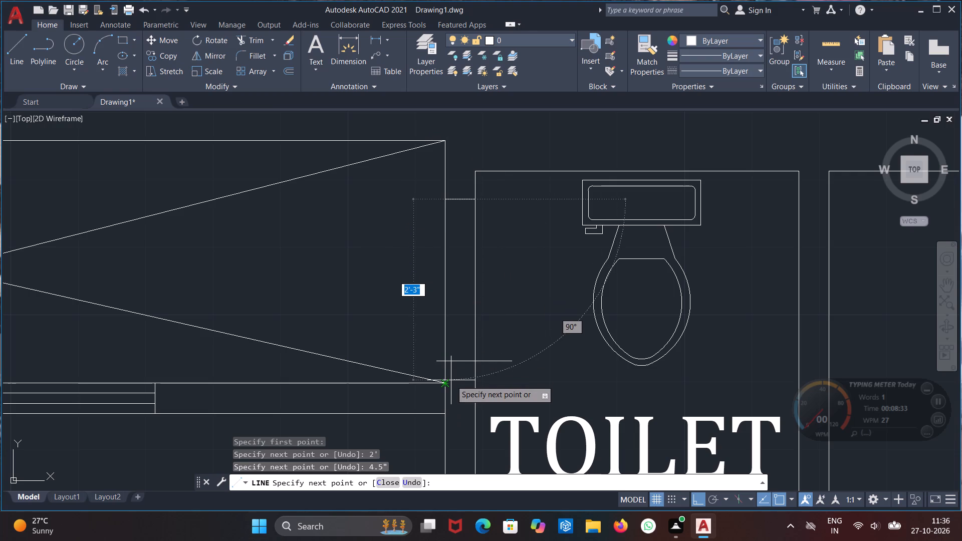
text(2')
key(Return)
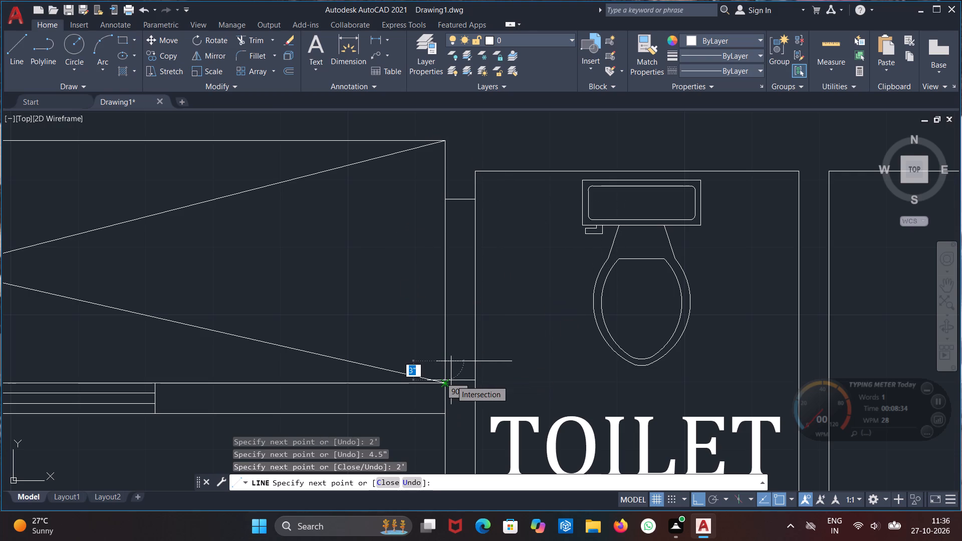
key(Escape)
Trim both ends of the lower jamb line that overhang the wall between the duct and the 4'X7' toilet.
text(TR)
key(Return)
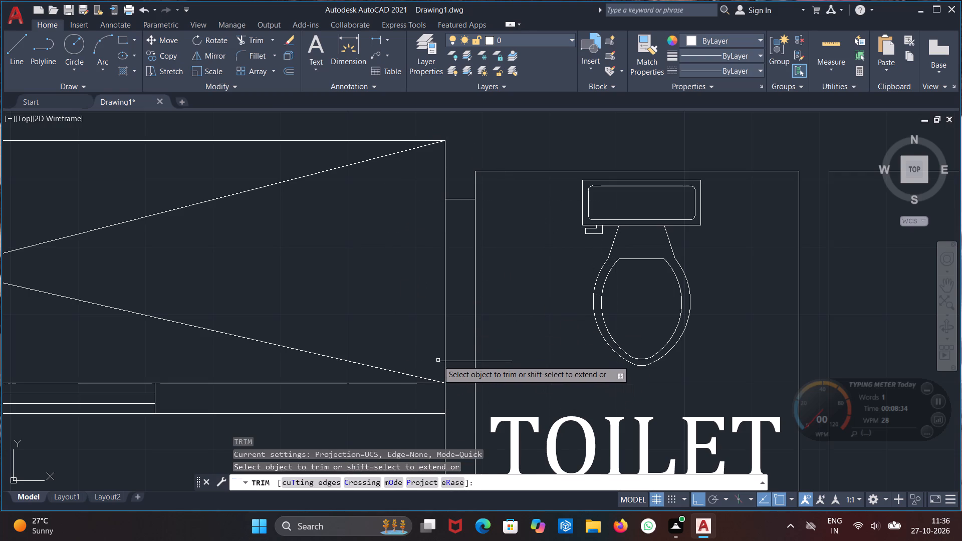
click(439, 361)
drag(490, 372, 491, 368)
click(493, 338)
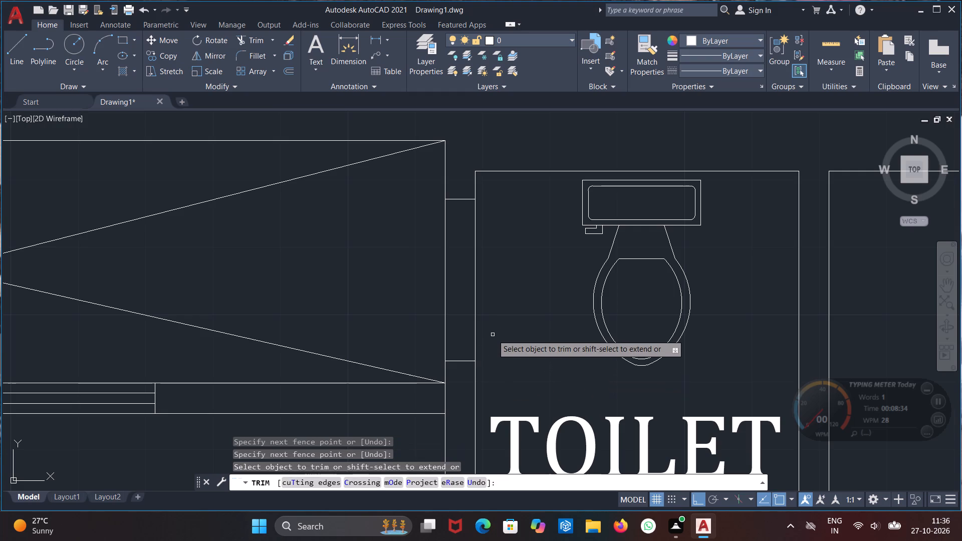
key(Escape)
Offset the window's duct-side line 1.5" toward the toilet, and offset the copy by the same distance to form two glazing lines.
text(OF)
key(Return)
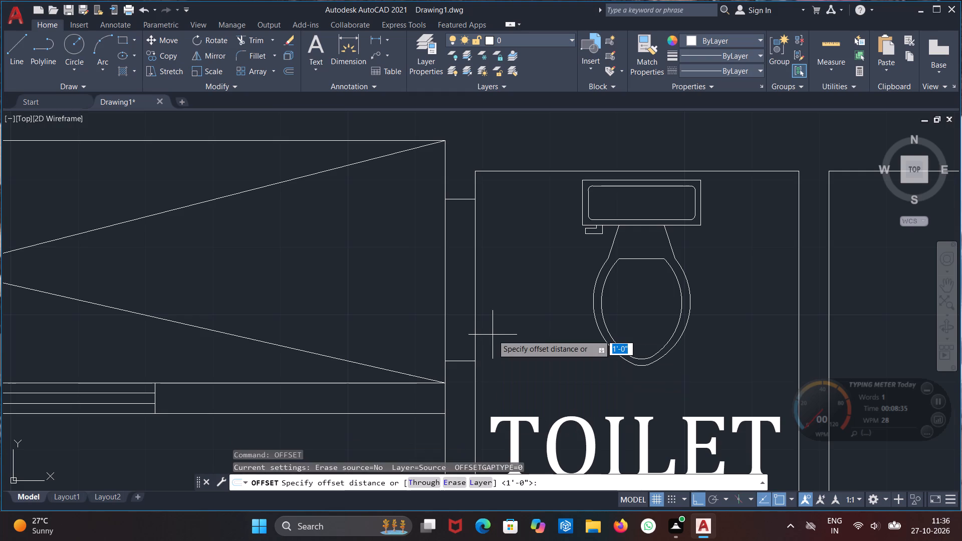
key(1)
text(.5)
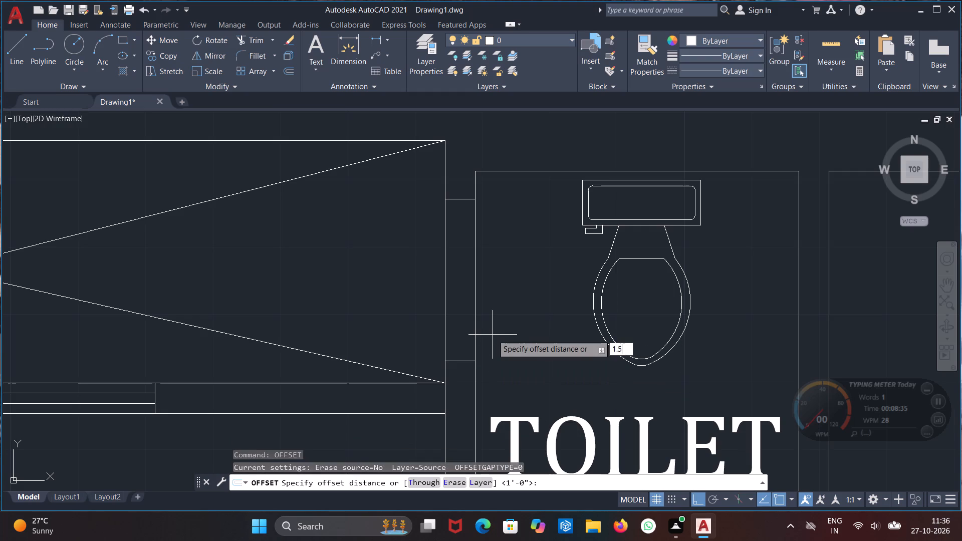
key(shift+quotedbl)
key(Return)
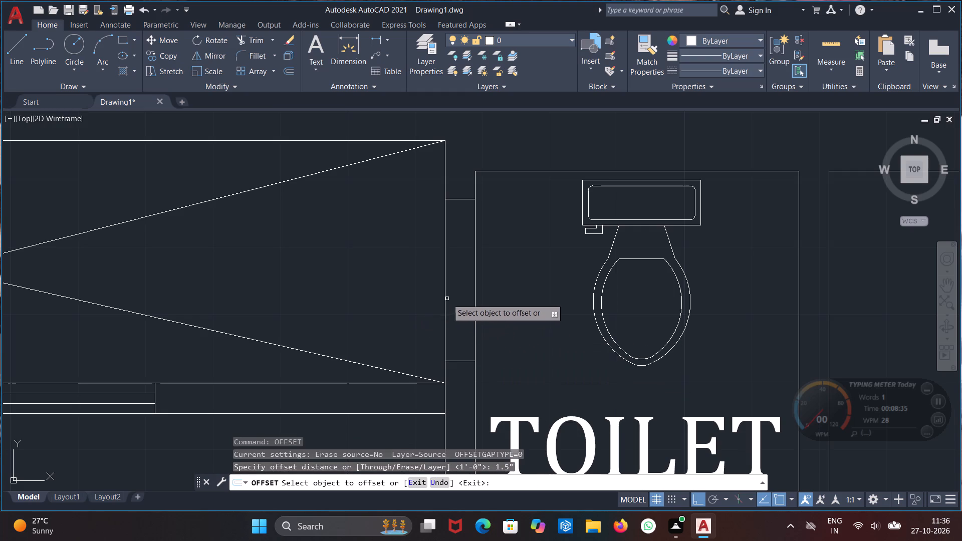
click(444, 297)
click(453, 294)
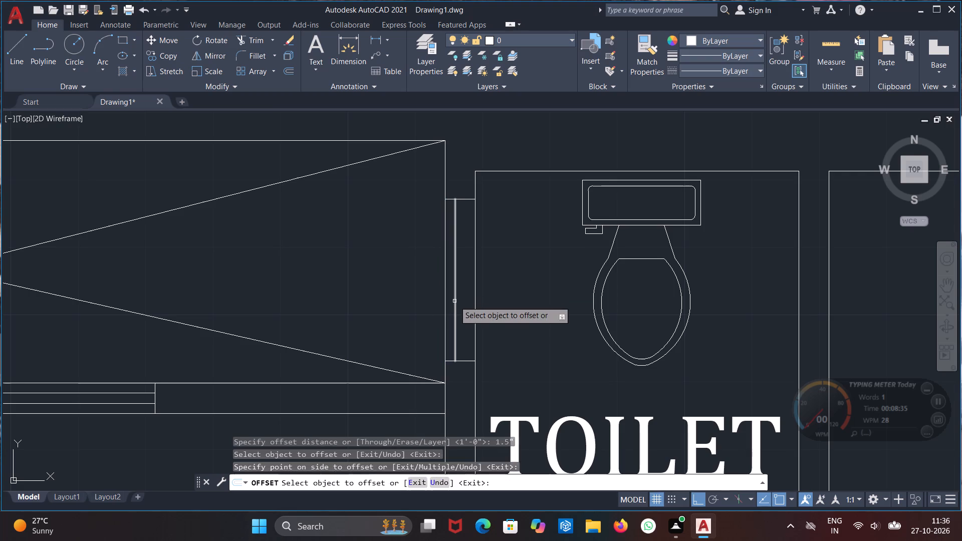
click(454, 301)
click(464, 301)
scroll(477, 284, down, 3)
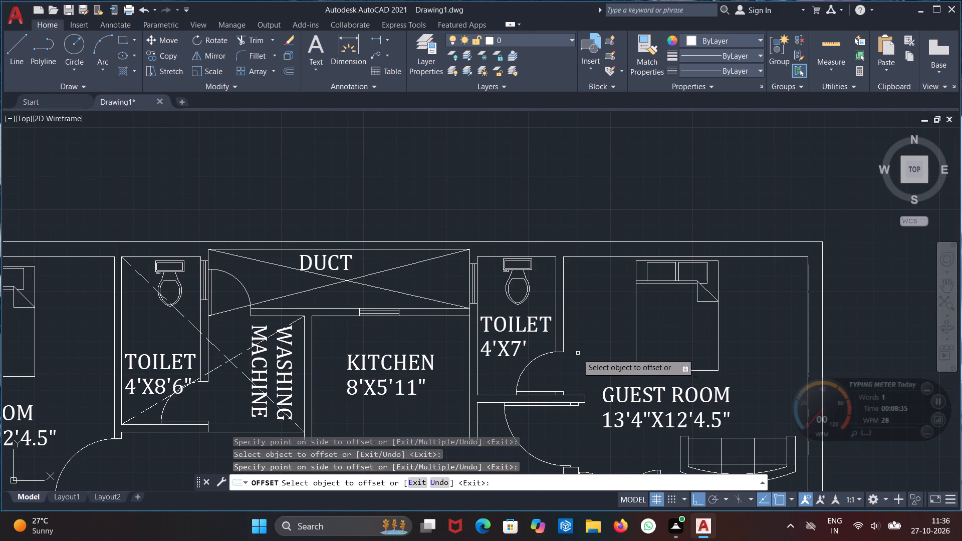
middle_drag(576, 352, 475, 317)
key(Escape)
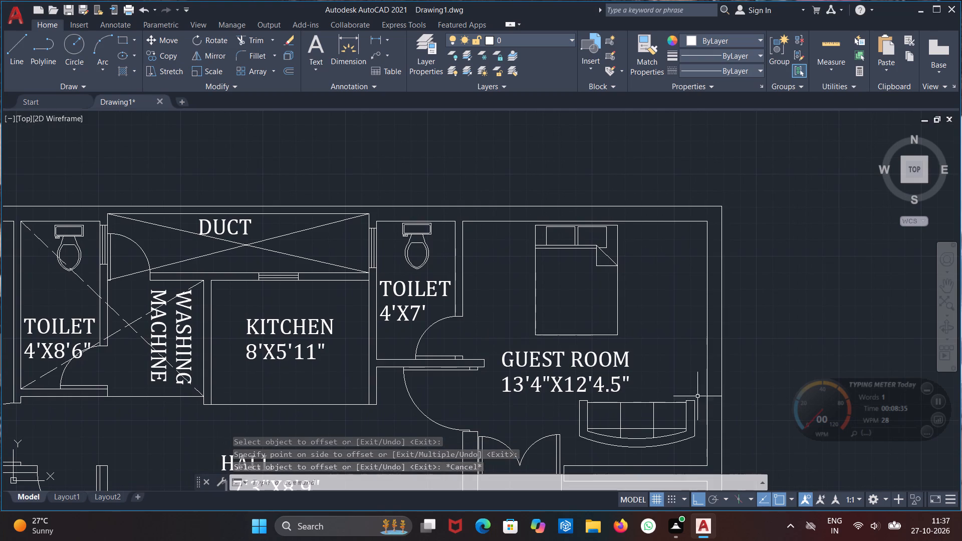
Draw a horizontal line across the guest room's outer side wall, level with the room's label.
middle_drag(769, 364, 559, 330)
middle_drag(546, 328, 536, 351)
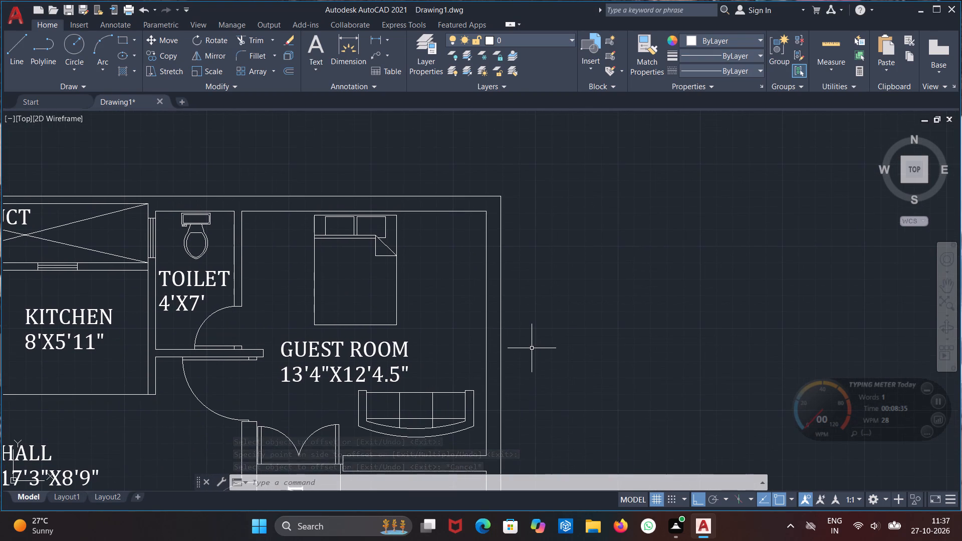
key(l)
key(Return)
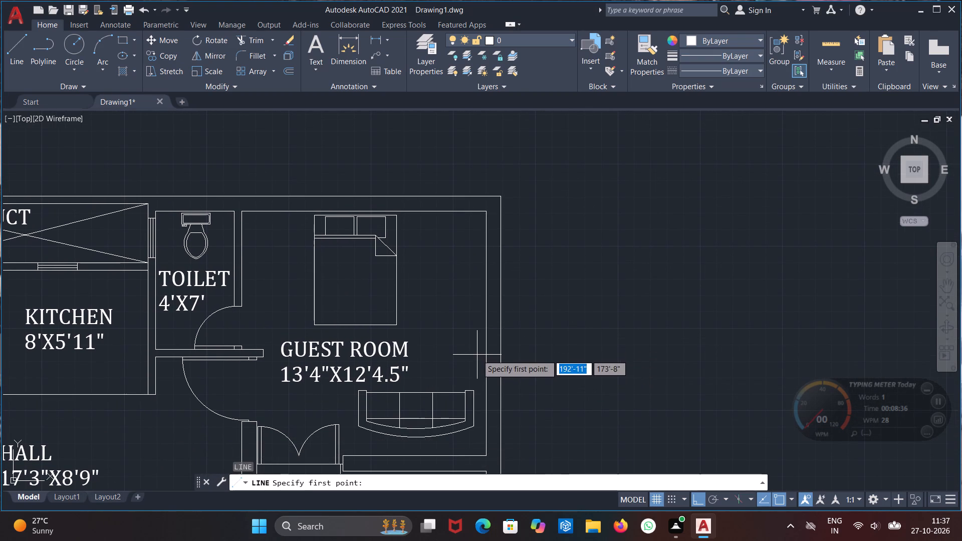
click(477, 354)
click(547, 349)
key(Escape)
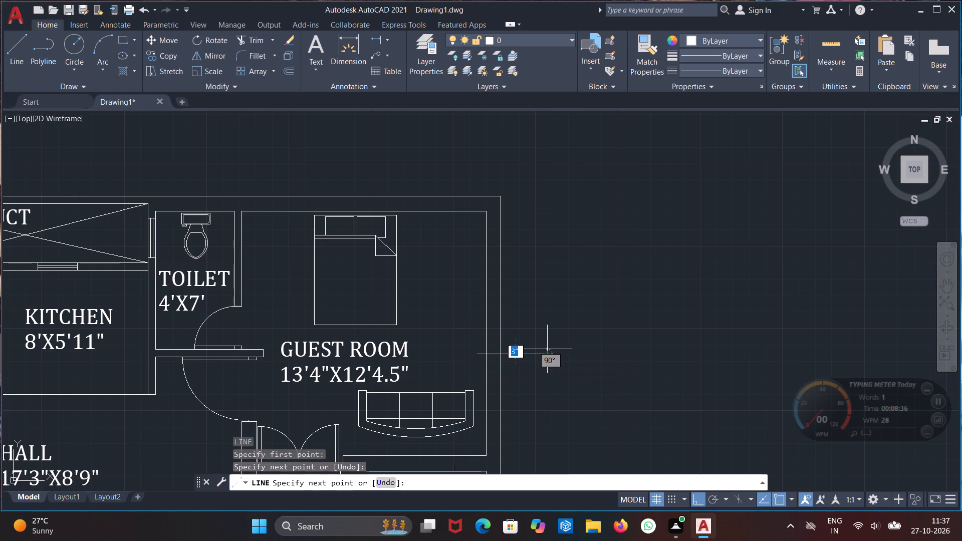
From that line's crossing with the outer wall face, draw the window outline 4' up, 9" inward across the wall and 4' down.
key(l)
key(Return)
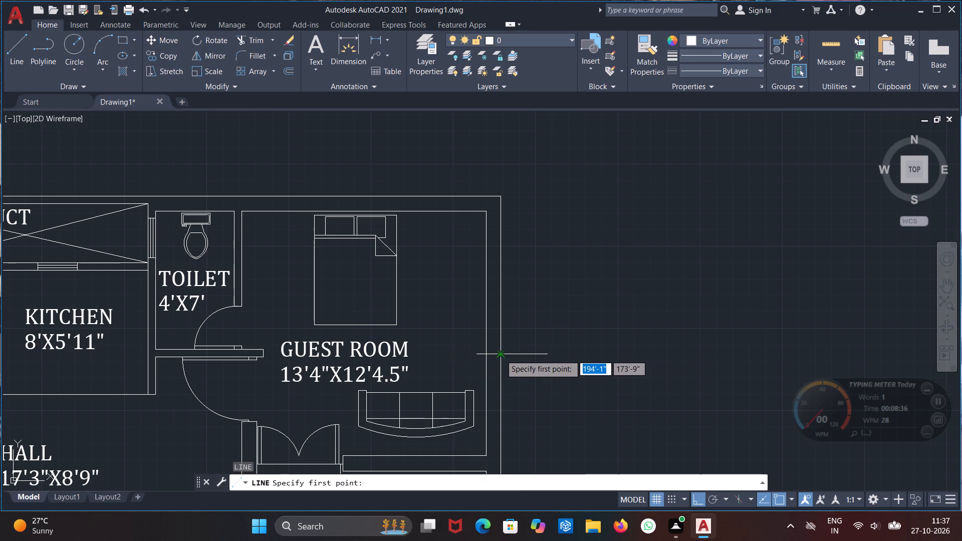
click(501, 355)
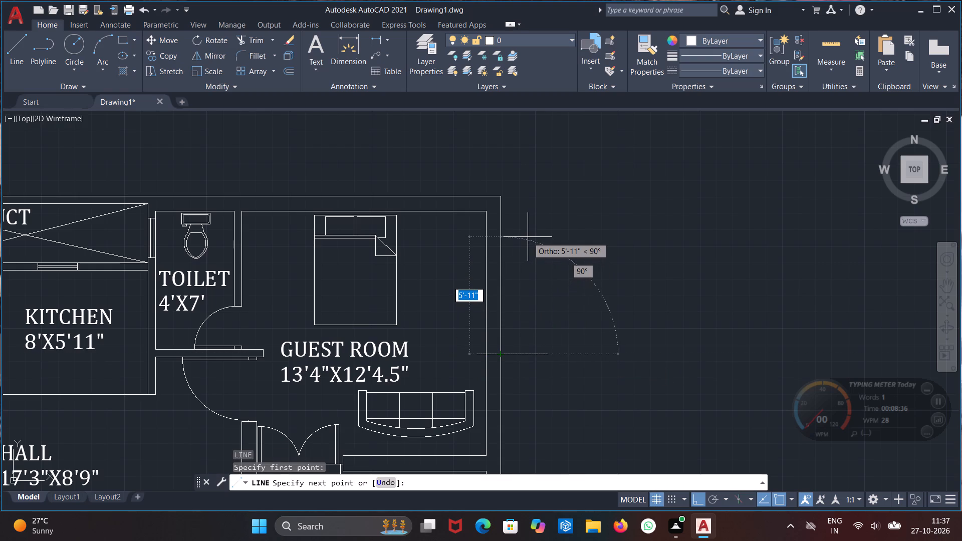
text(4')
key(Return)
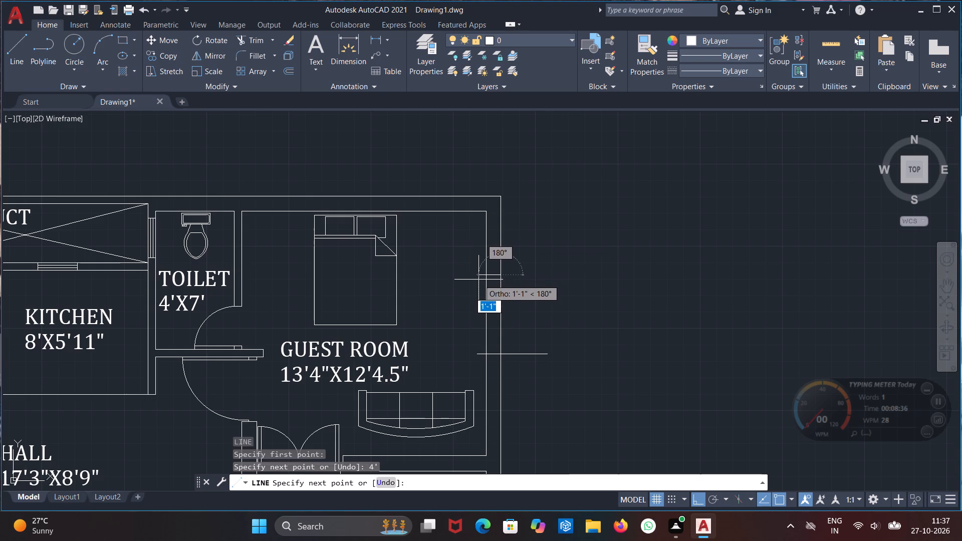
text(9")
key(Return)
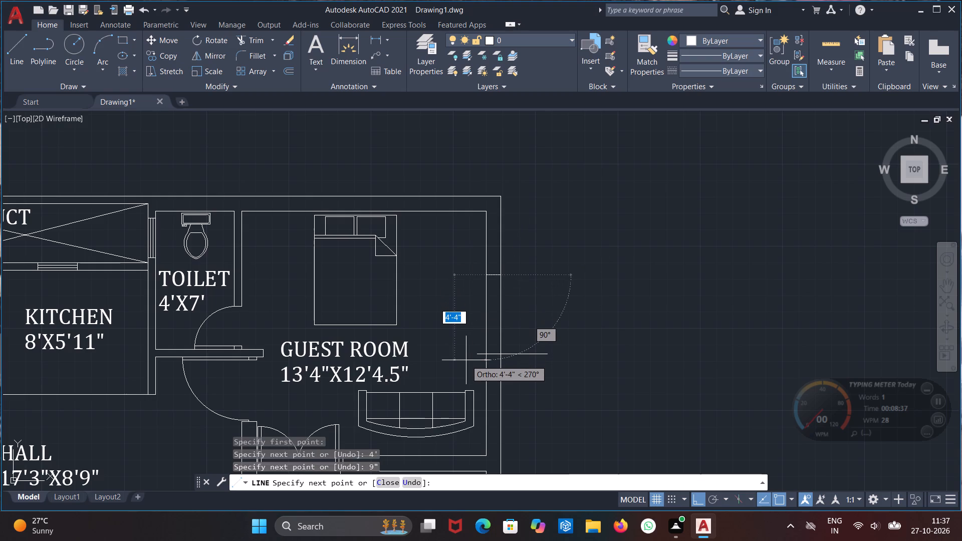
text(4')
key(Return)
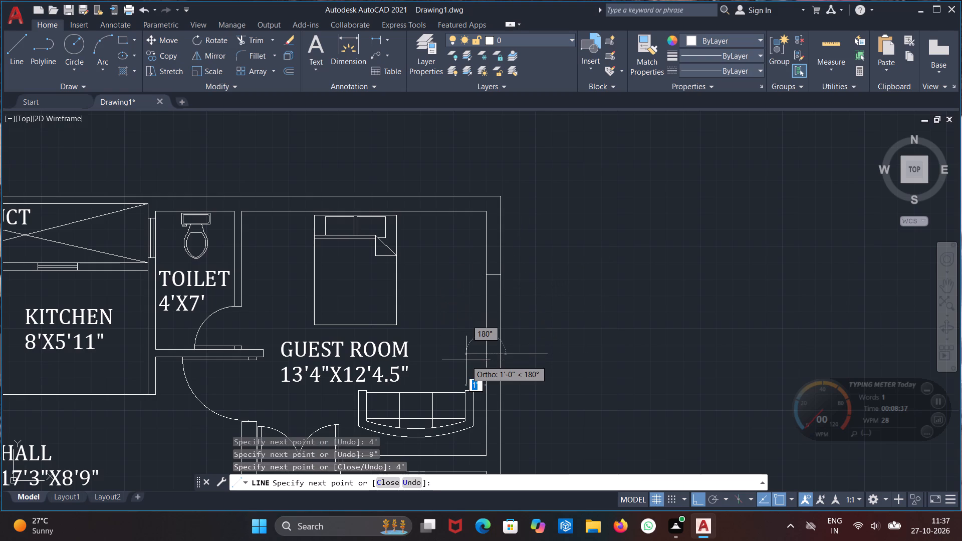
key(Escape)
Trim both overhanging ends of the lower jamb line at the guest room's outer-wall window.
text(TR)
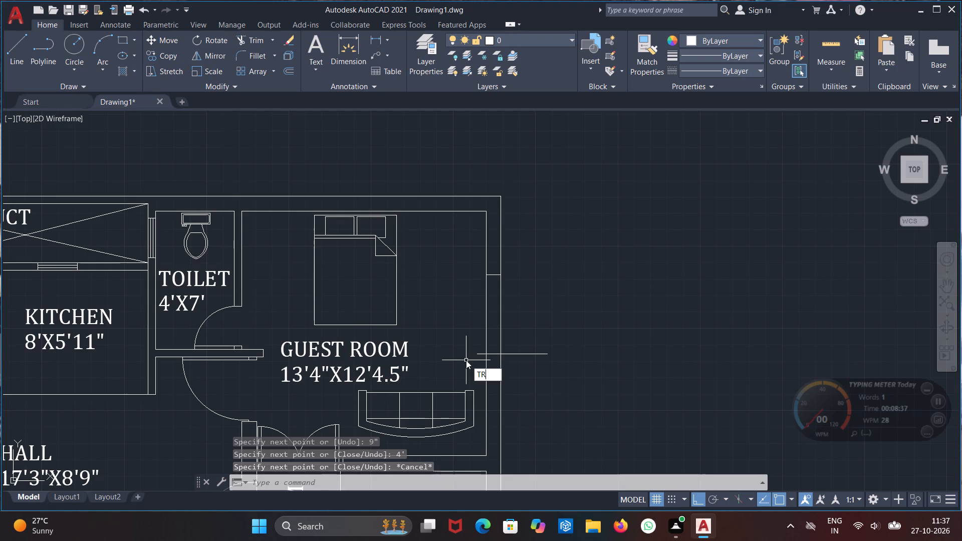
key(Return)
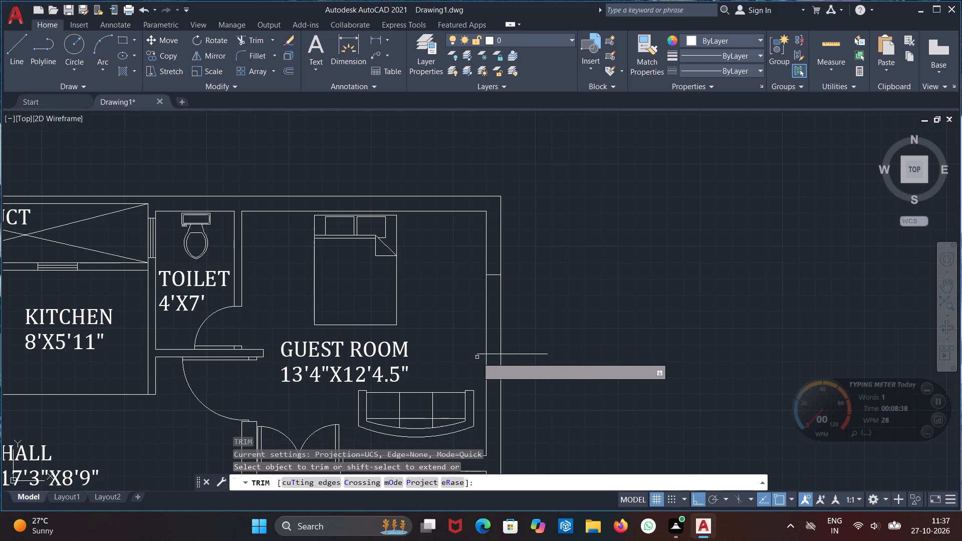
click(478, 356)
click(516, 368)
click(521, 337)
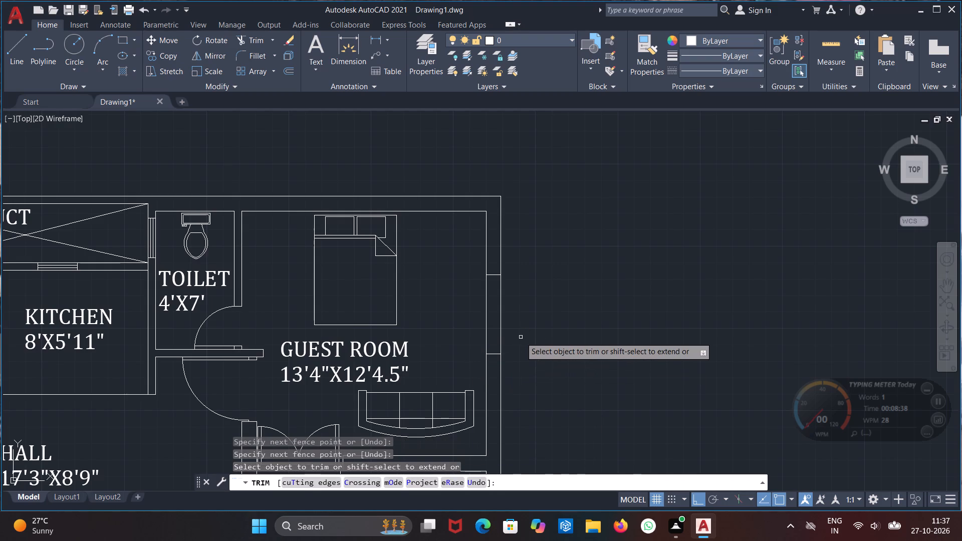
key(Escape)
Offset the guest room window's room-side line 3" toward the outer wall face, and offset the copy by the same distance for two glazing lines.
text(OF)
key(Return)
text(3")
key(Return)
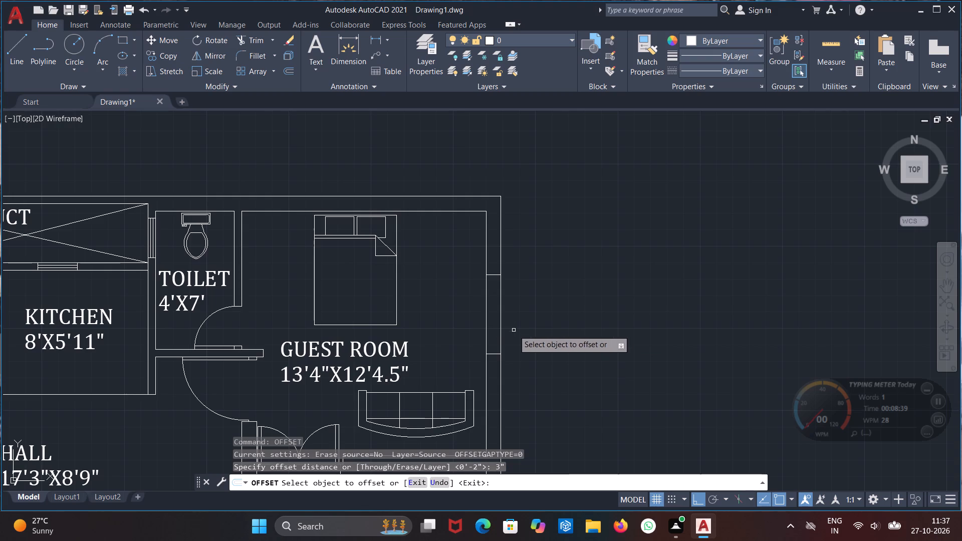
click(487, 327)
click(490, 324)
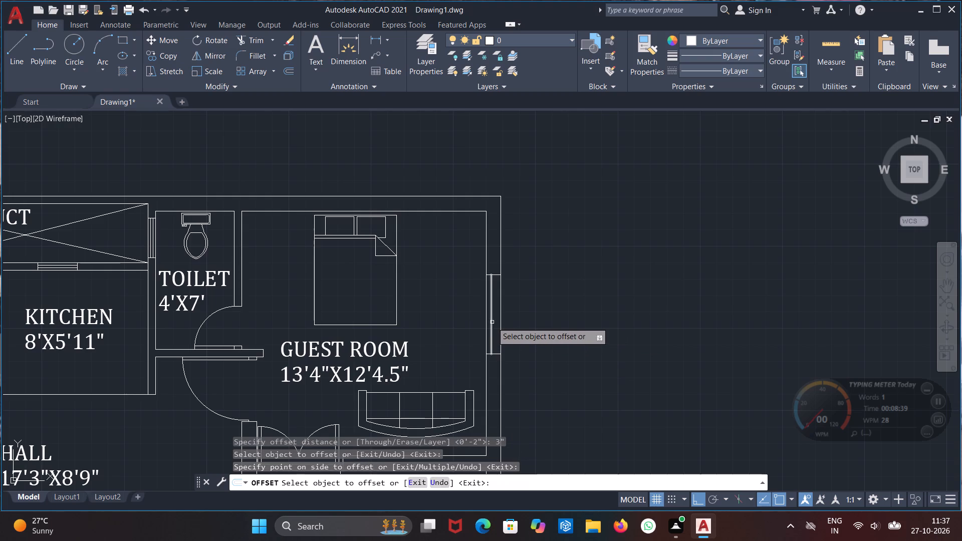
double_click(492, 322)
scroll(534, 315, down, 2)
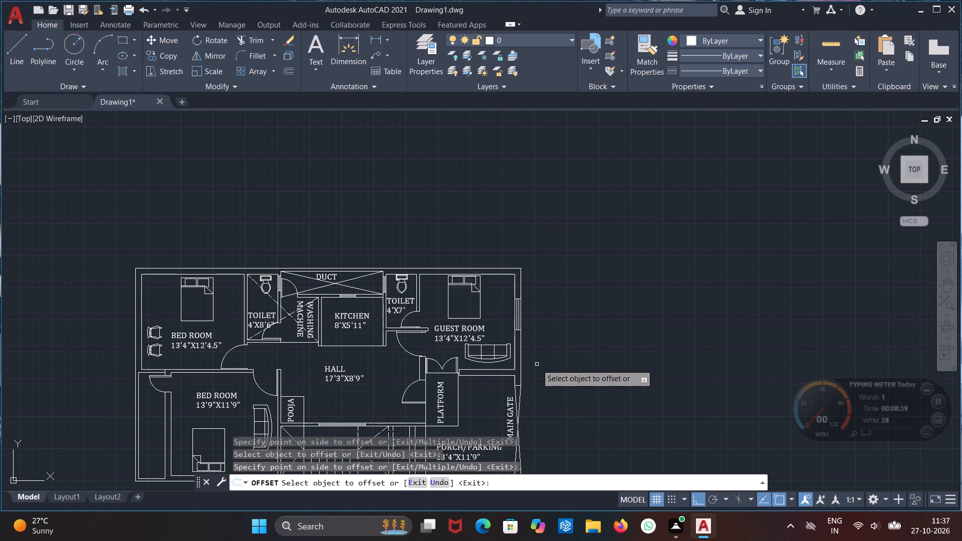
key(Escape)
Draw a horizontal line about 2'-8" long across the 13'9"X11'9" bedroom's wall beside the narrow strip, just above the bed's level.
middle_drag(537, 364, 589, 279)
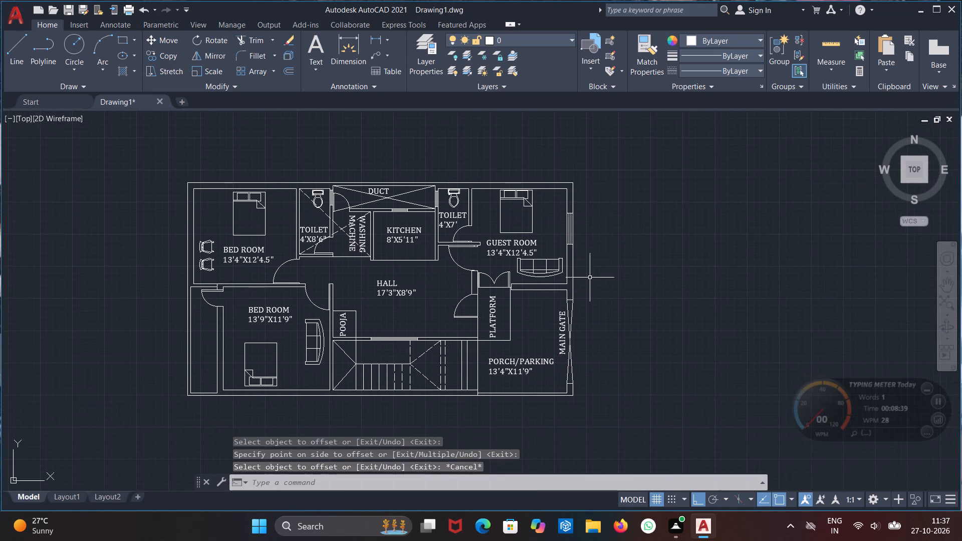
middle_drag(299, 367, 361, 328)
scroll(279, 324, up, 1)
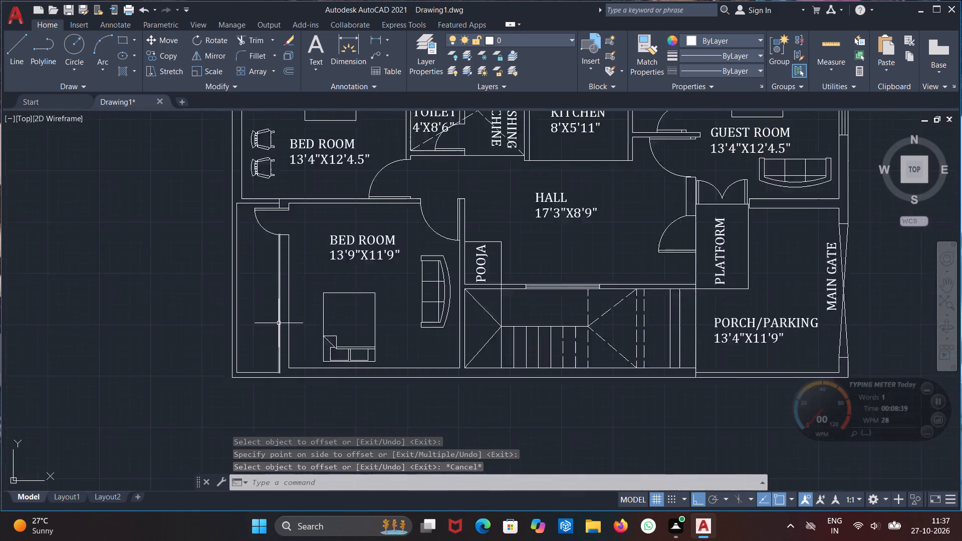
scroll(279, 323, up, 1)
middle_drag(264, 321, 266, 345)
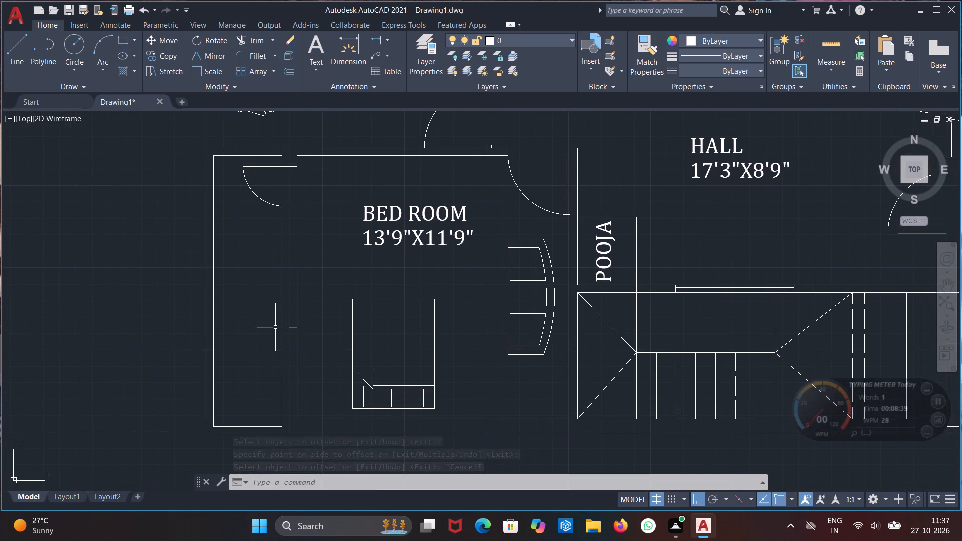
key(l)
key(Return)
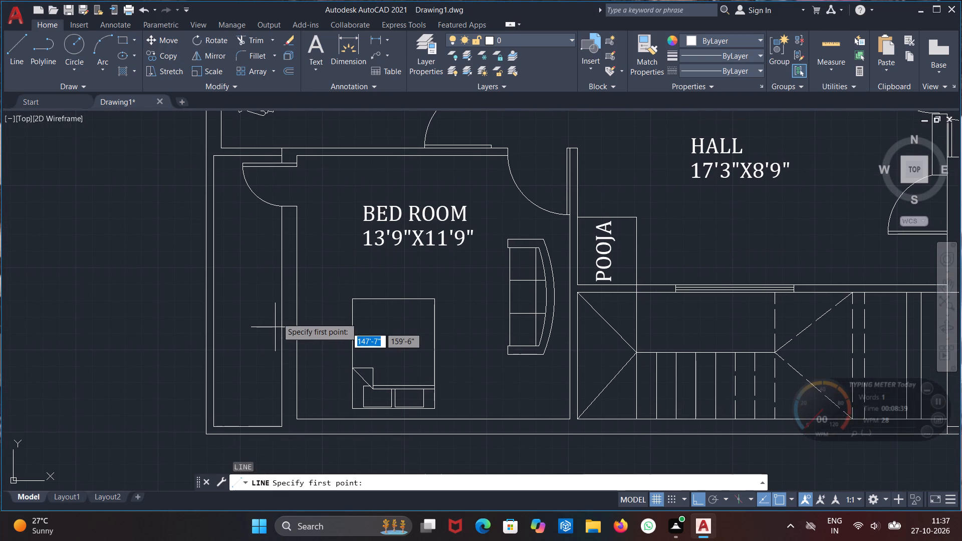
click(270, 277)
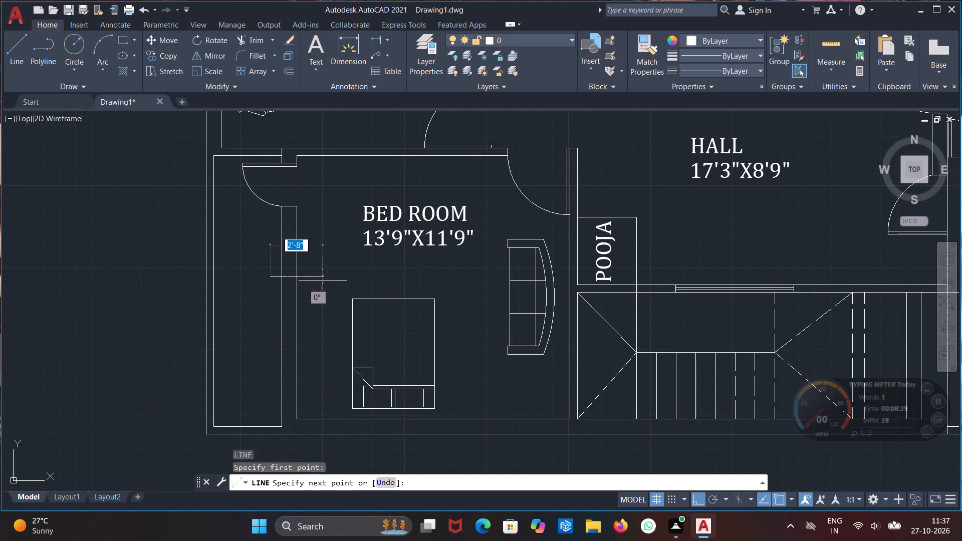
click(323, 281)
key(Escape)
From that line's crossing with the bedroom-side wall face, start the window outline with a segment 3' down.
key(l)
key(Return)
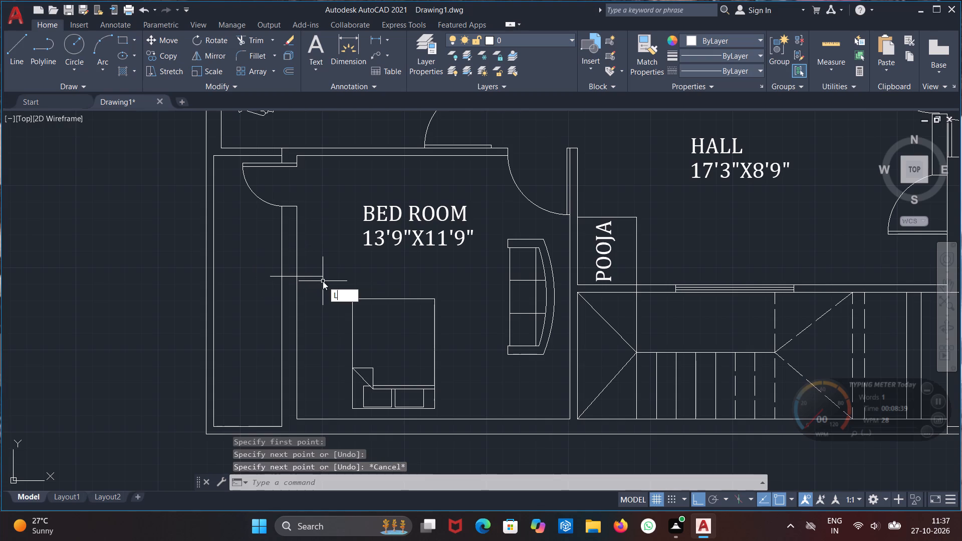
middle_drag(343, 312, 358, 220)
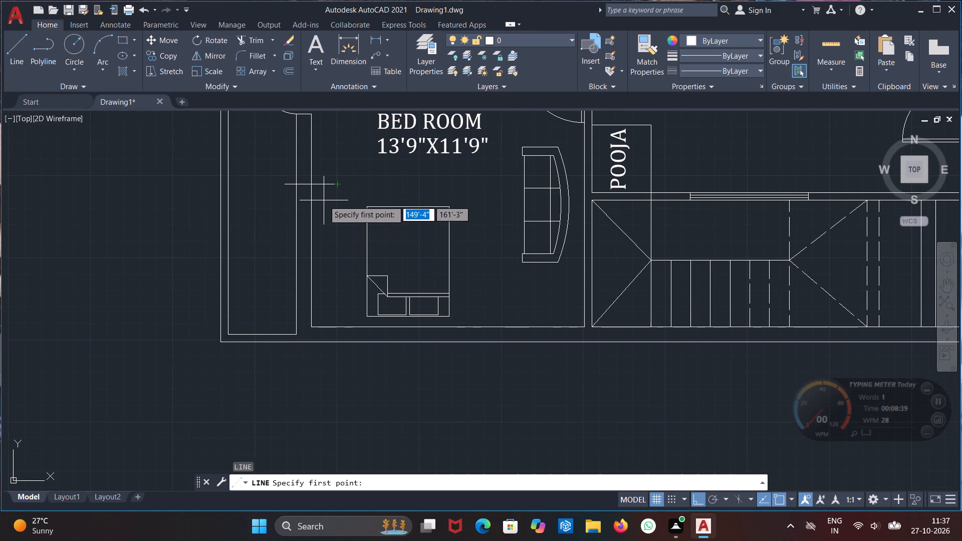
click(309, 185)
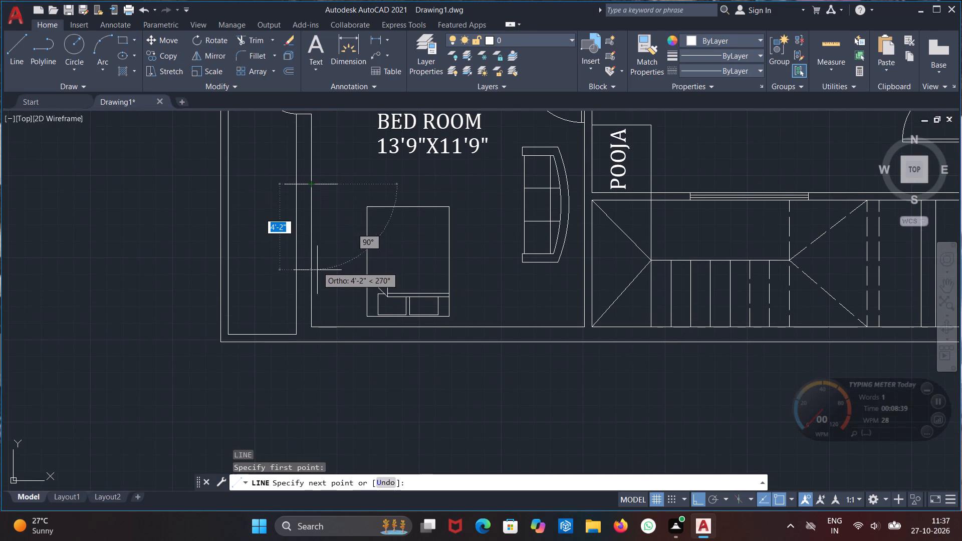
text(3')
key(Return)
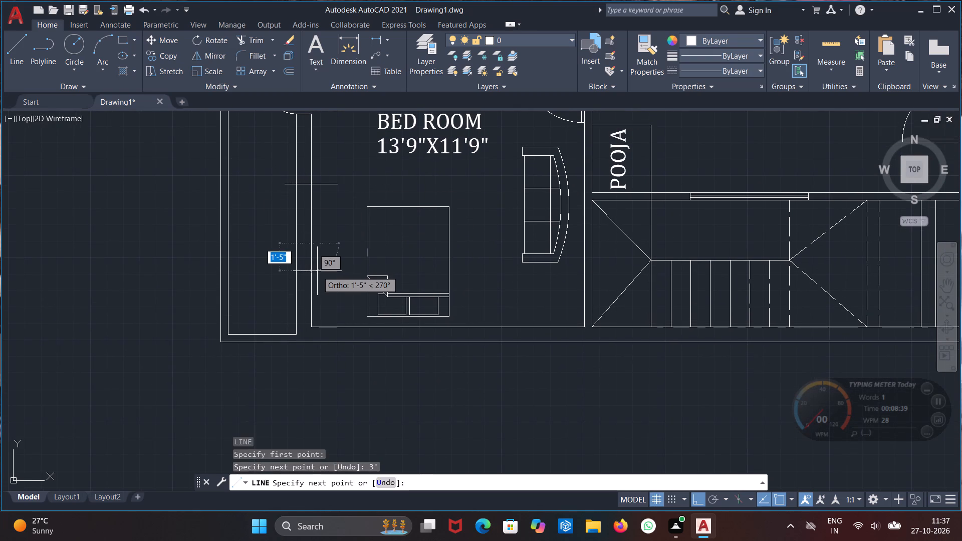
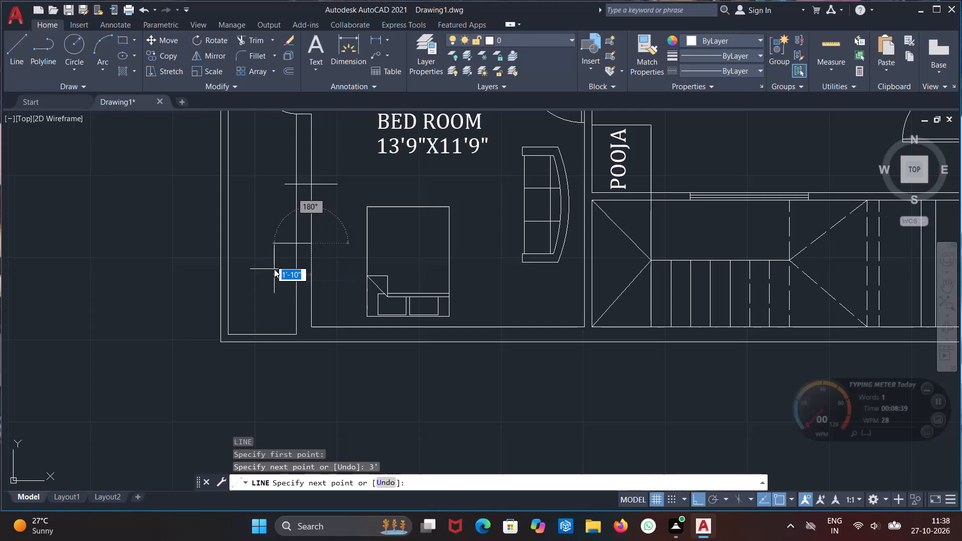
Complete the bedroom window outline with a 9" segment across the wall and a 3' segment back up along the balcony-side face.
key(shift+quotedbl)
key(Return)
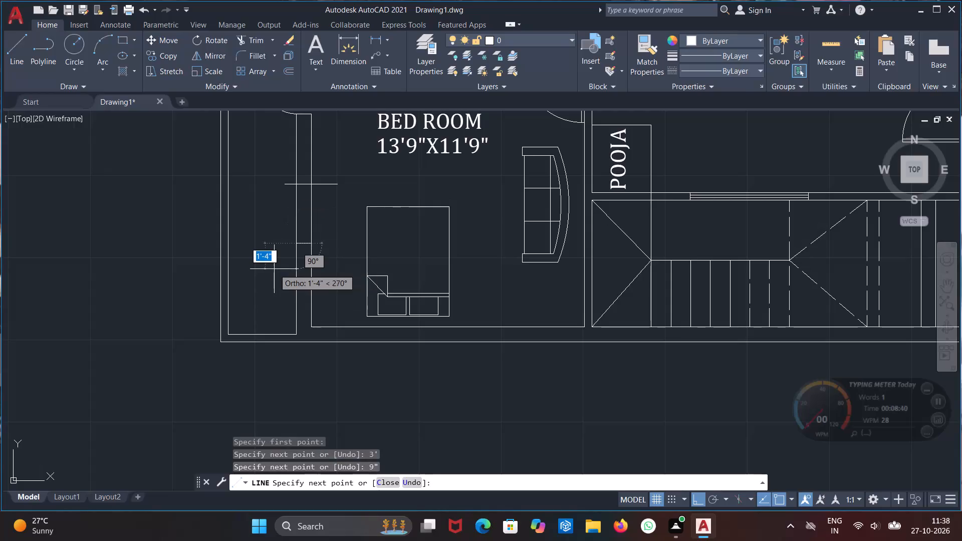
text(3')
key(Return)
key(Escape)
Trim both overhanging ends of the upper jamb line at the 13'9"X11'9" bedroom's window.
text(TR)
key(Return)
drag(322, 204, 322, 204)
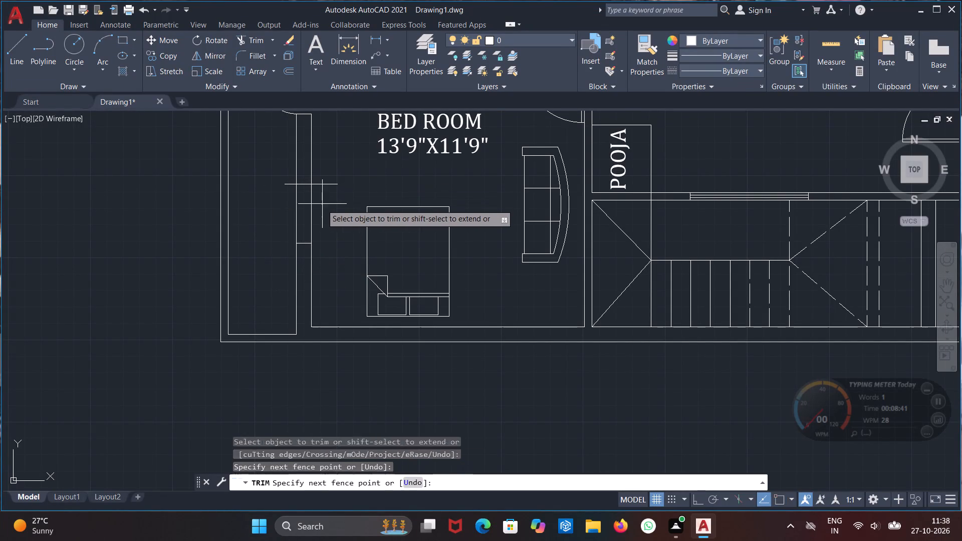
drag(322, 204, 323, 197)
click(334, 152)
click(286, 185)
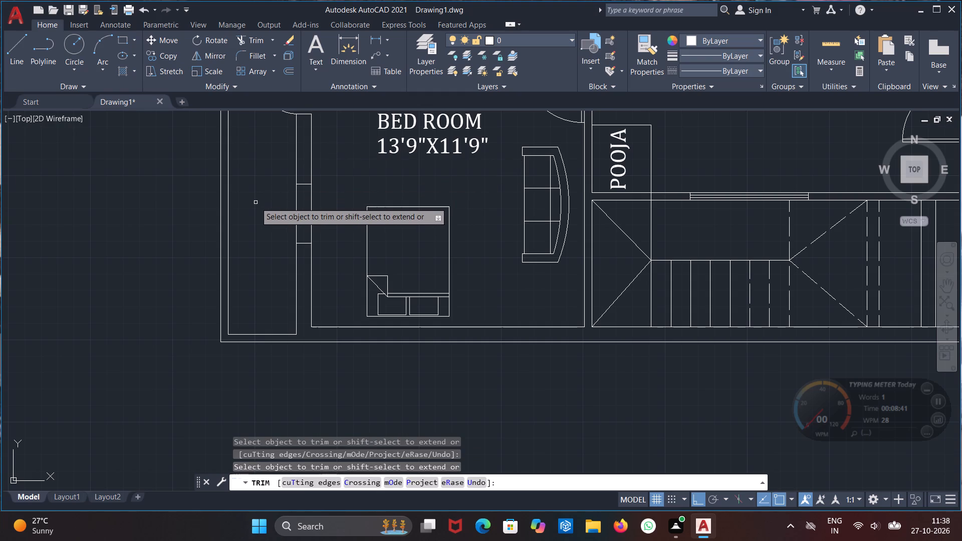
key(Escape)
Offset the bedroom window's outer-side line 3" toward the bedroom, and offset the copy by the same distance for two glazing lines.
text(OF)
key(Return)
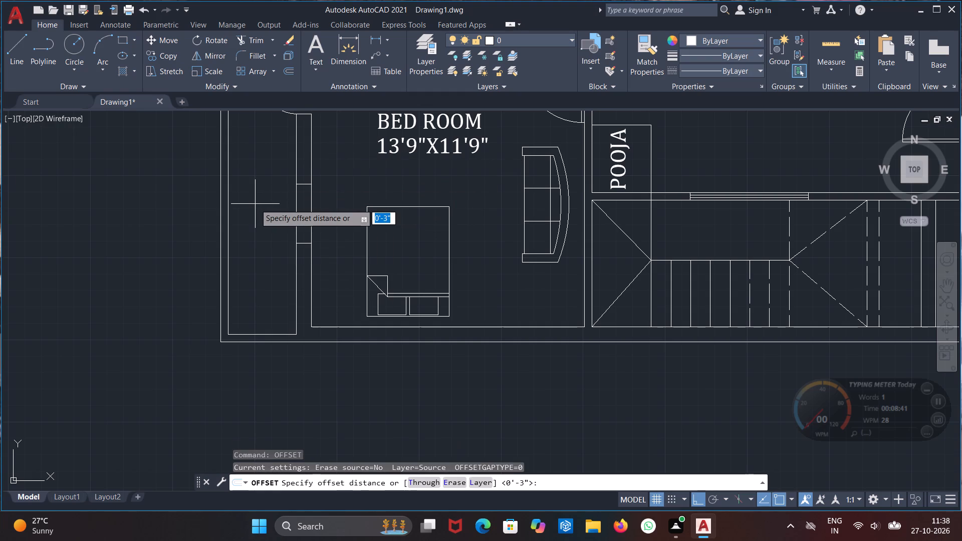
text(3")
key(Return)
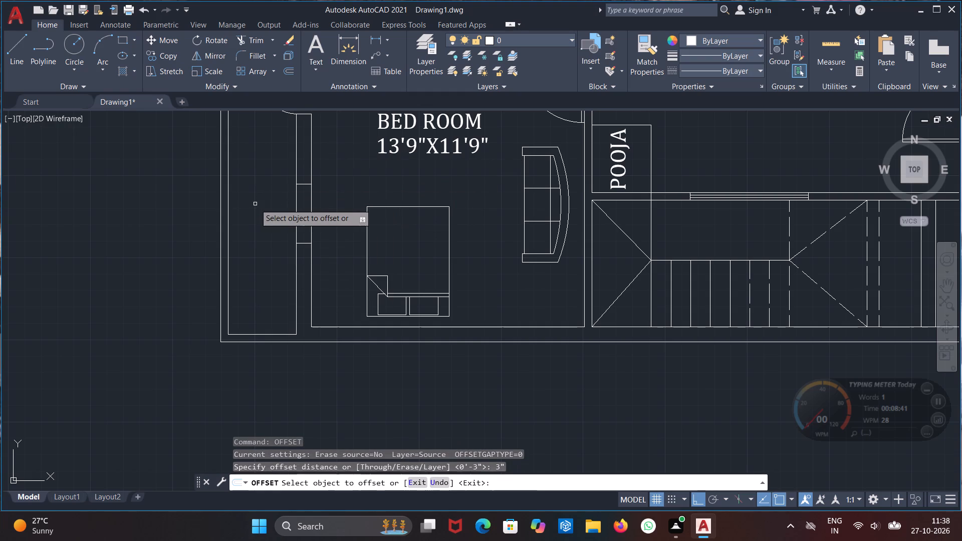
click(298, 225)
click(302, 222)
click(303, 224)
click(308, 224)
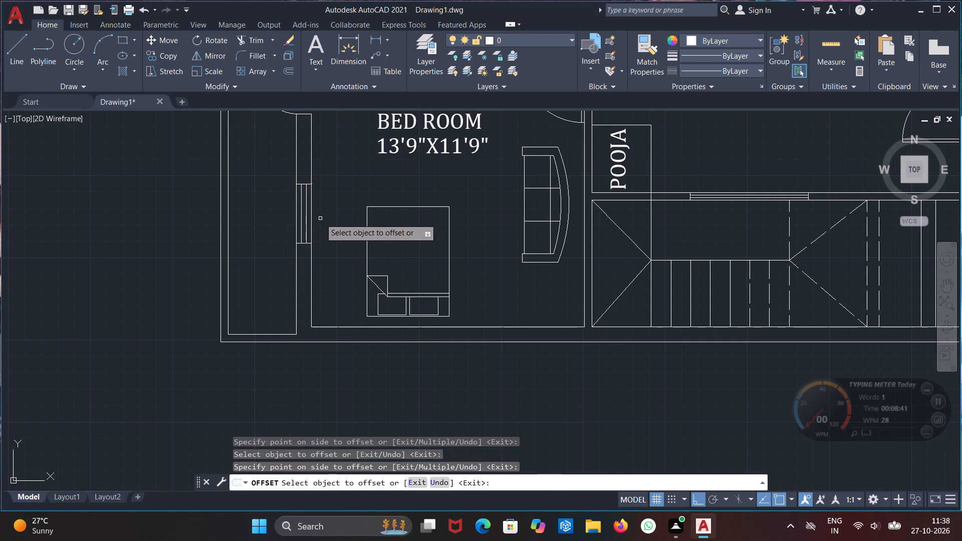
scroll(320, 218, down, 1)
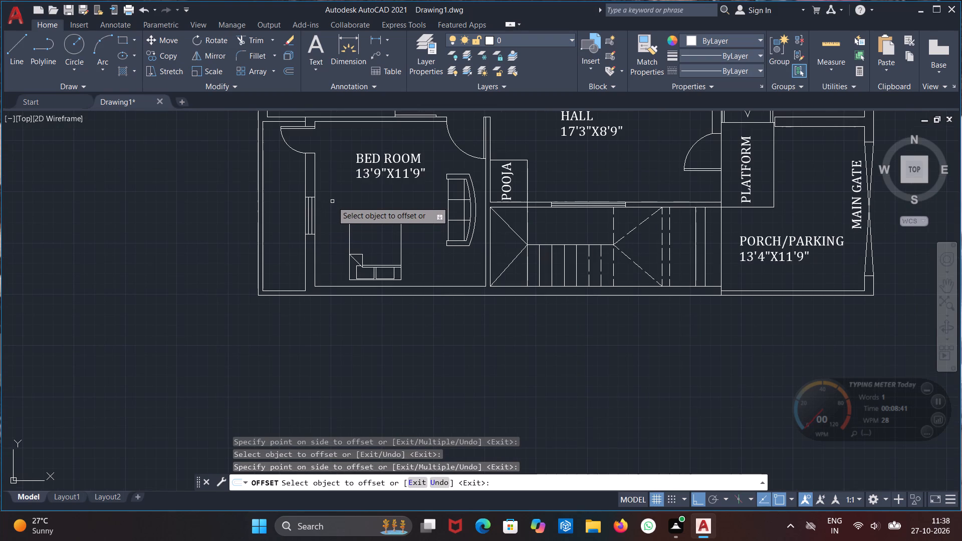
key(Escape)
Add multiline text reading BALCONY 3'5.5" WIDE in the empty space outside the plan, beside the 13'9"X11'9" bedroom's strip.
middle_drag(201, 204, 213, 241)
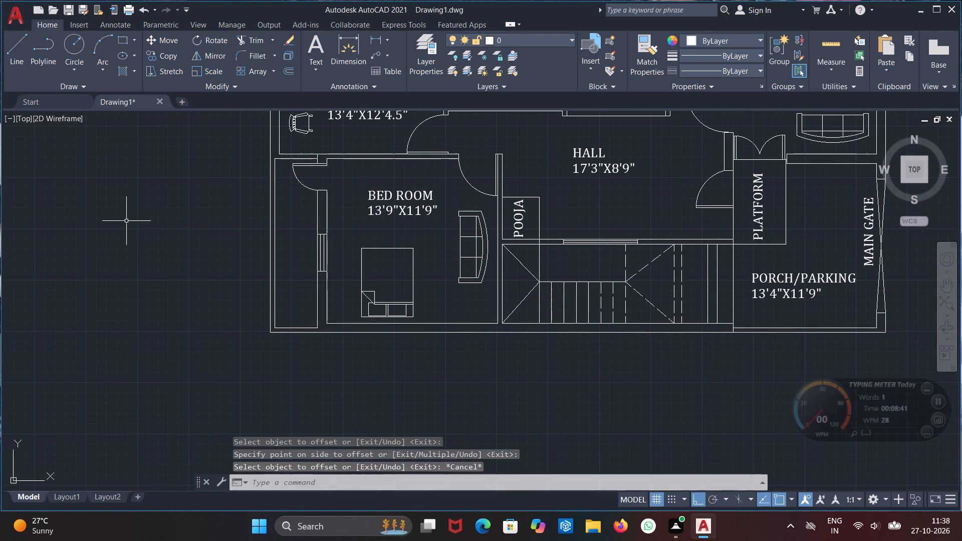
key(t)
key(Return)
click(122, 189)
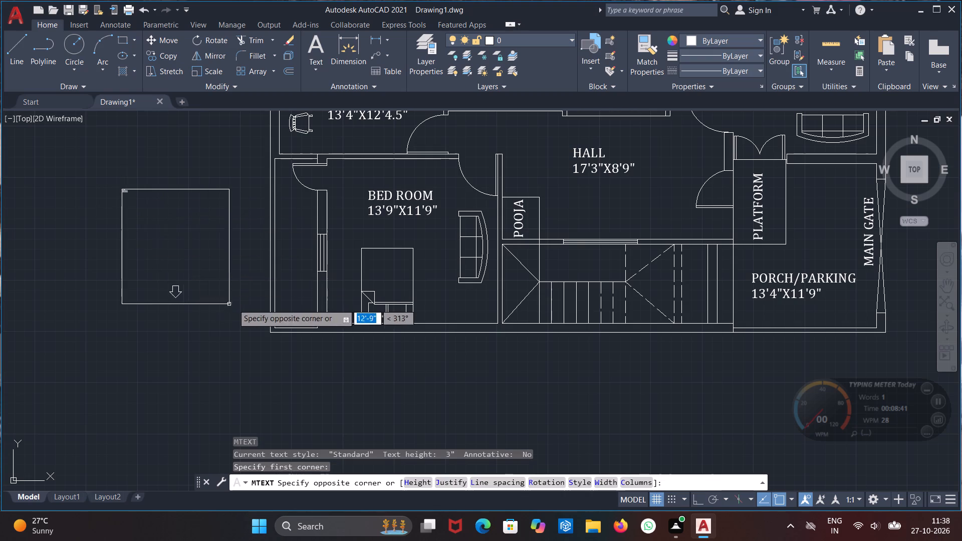
click(257, 250)
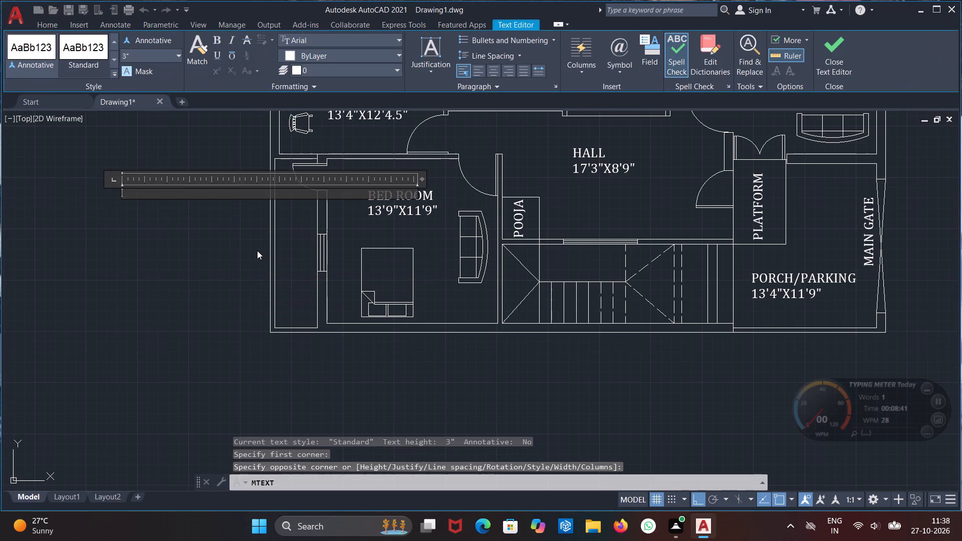
key(b)
text(AL)
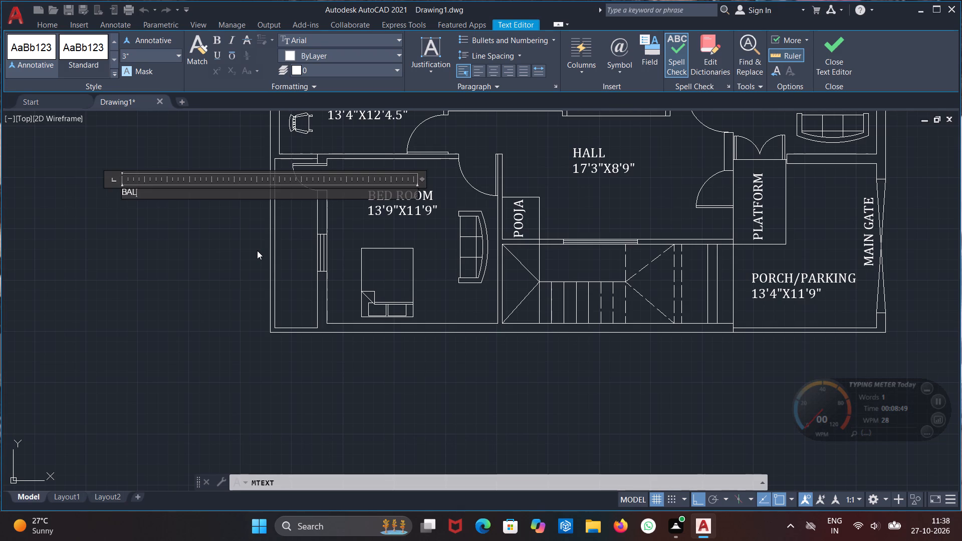
text(CONY)
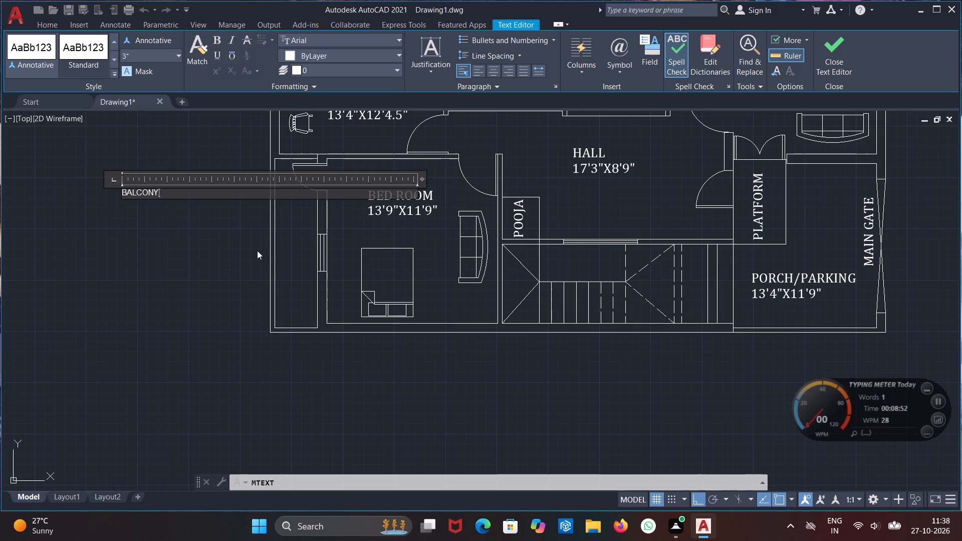
key(space)
text(3')
text(5.5")
key(space)
text(WIDE)
Format the whole balcony label with a 9" text height and the Cambria font.
drag(220, 196, 188, 192)
drag(188, 192, 110, 194)
click(138, 59)
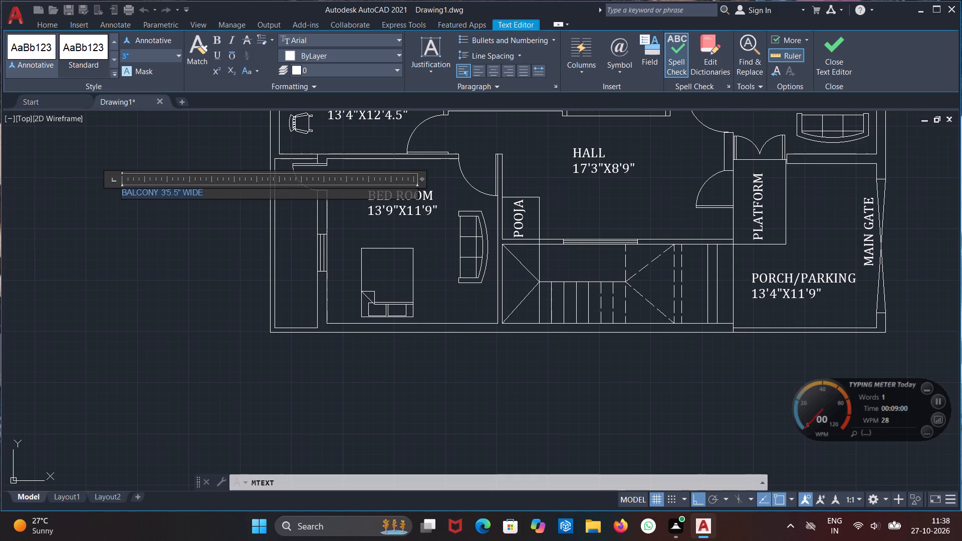
text(9")
key(Return)
click(356, 36)
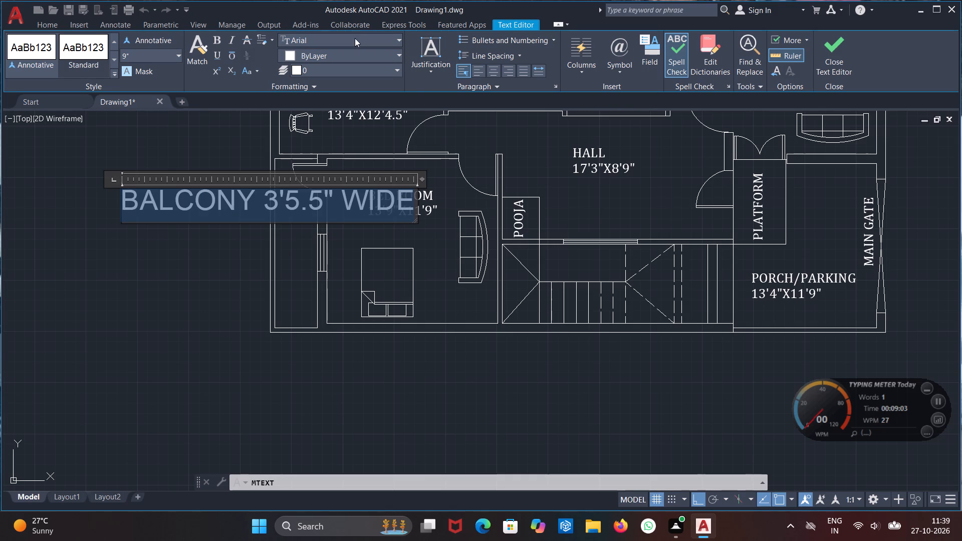
scroll(340, 101, down, 15)
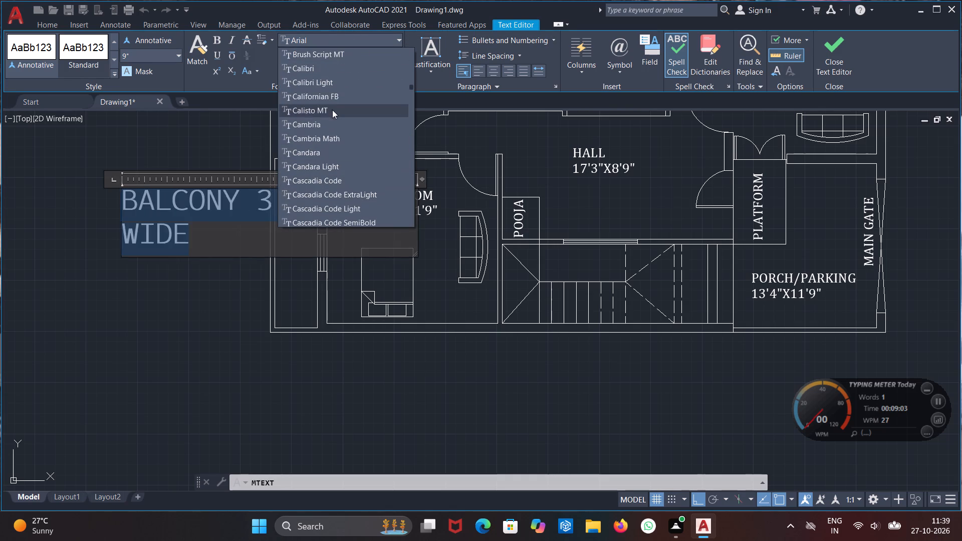
click(334, 126)
click(142, 252)
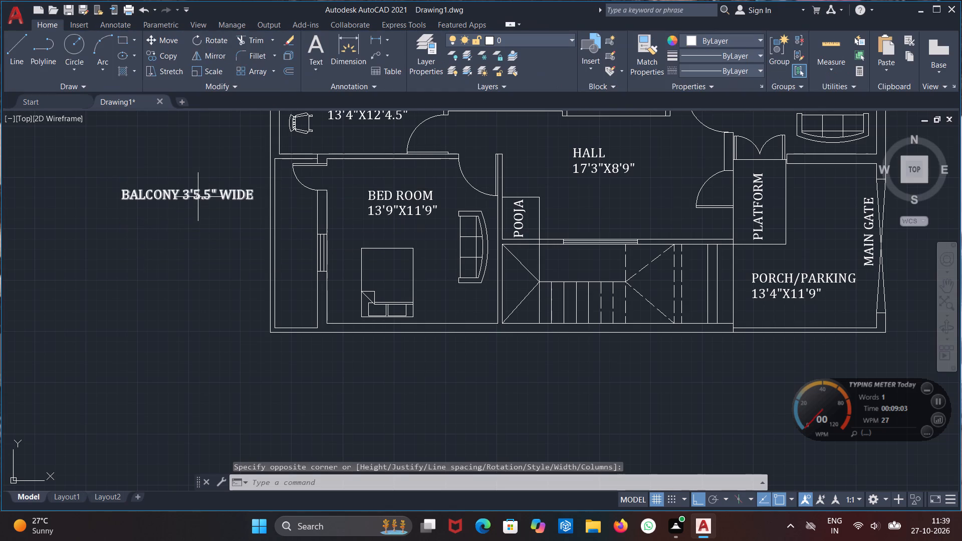
Rotate the balcony label 90° about its end so that it reads vertically upward.
click(199, 194)
text(RO)
click(264, 242)
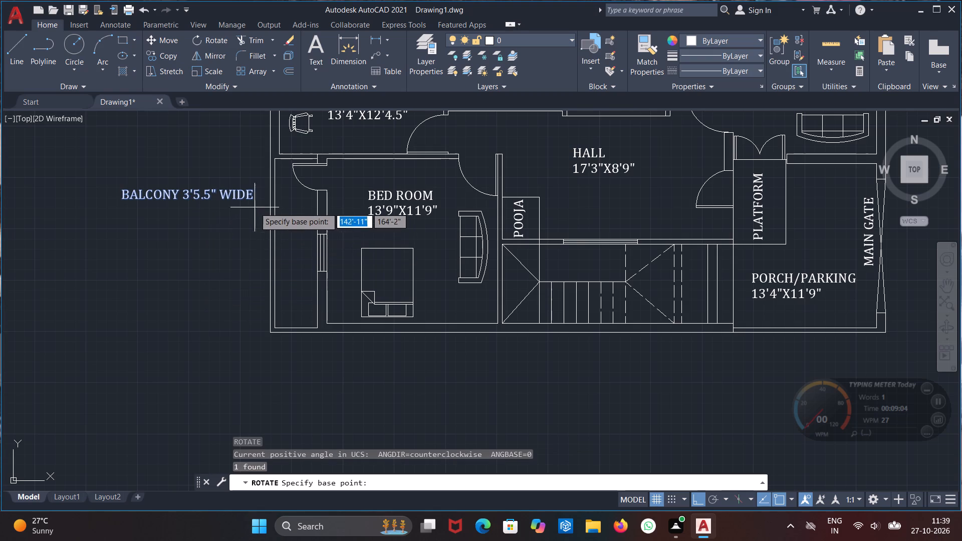
click(251, 198)
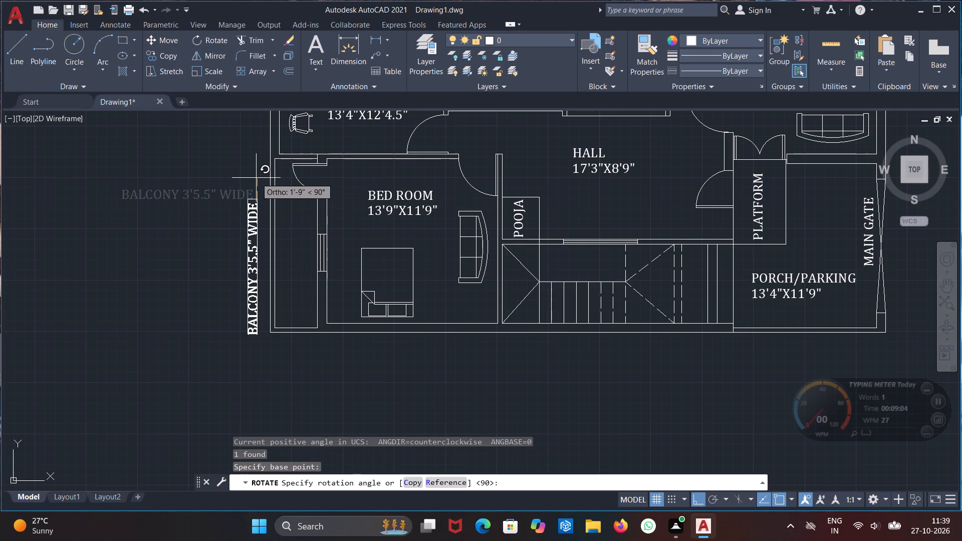
click(256, 178)
Move the vertical balcony label into the narrow strip beside the 13'9"X11'9" bedroom, clear of the strip's end walls.
click(256, 316)
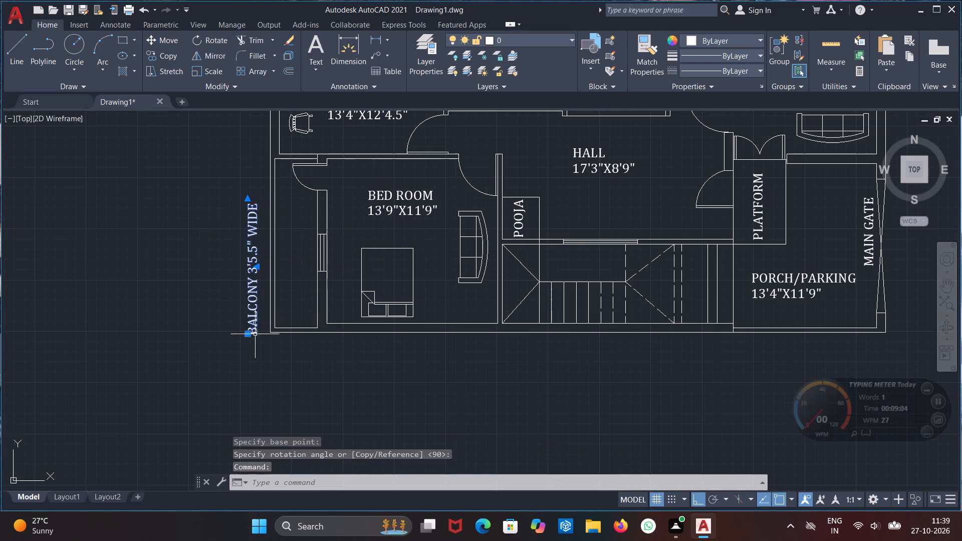
click(245, 338)
click(290, 316)
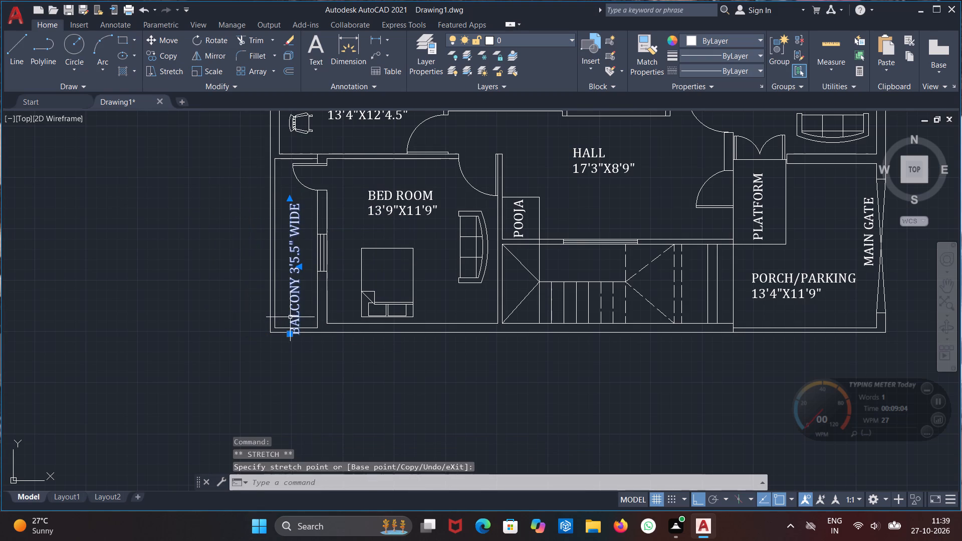
click(291, 336)
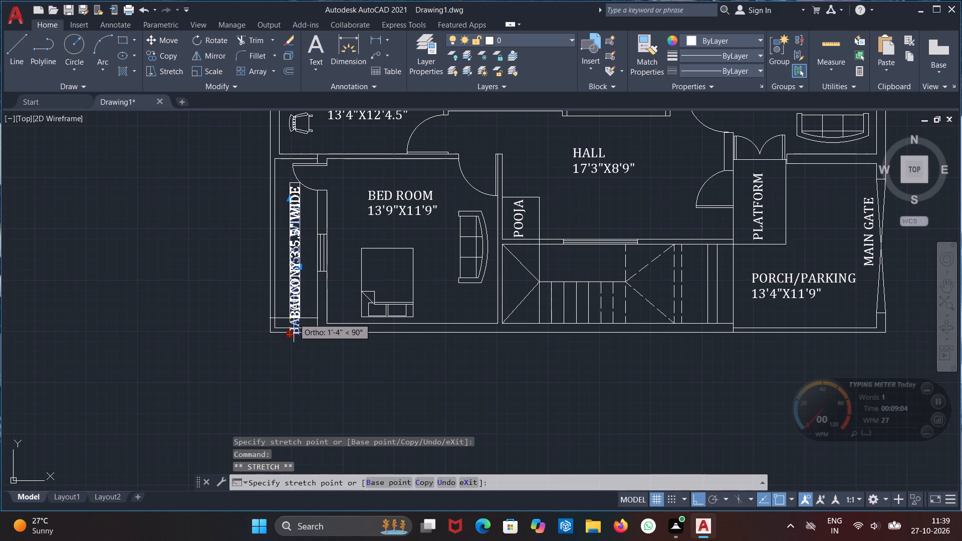
click(294, 318)
key(Escape)
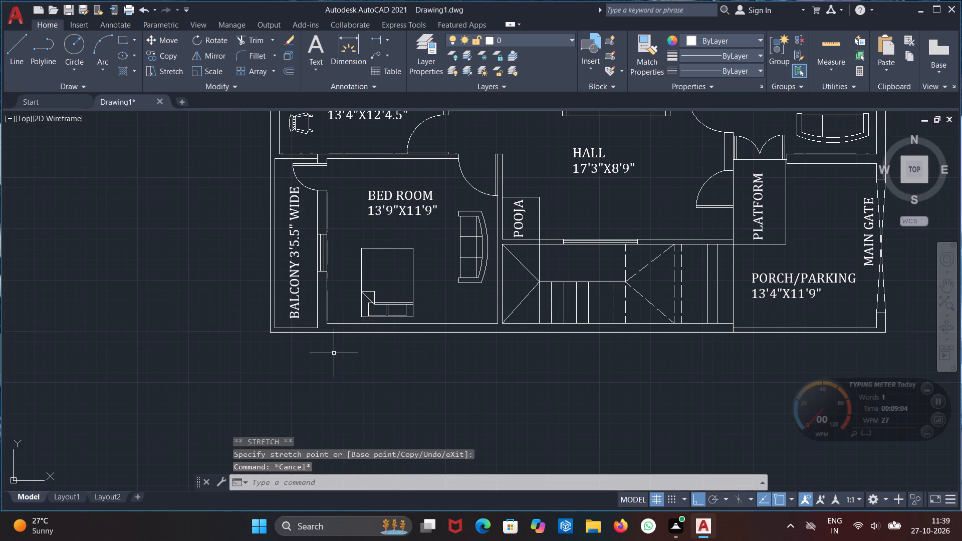
Change the colour of the whole window in the wall between the hall and the staircase to Green.
scroll(359, 349, down, 2)
middle_drag(397, 371, 380, 369)
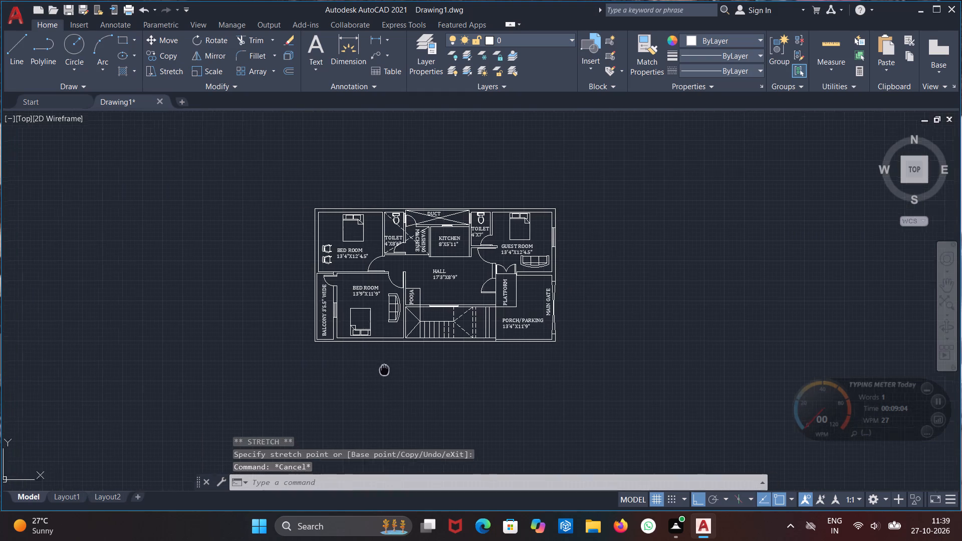
middle_drag(380, 369, 328, 377)
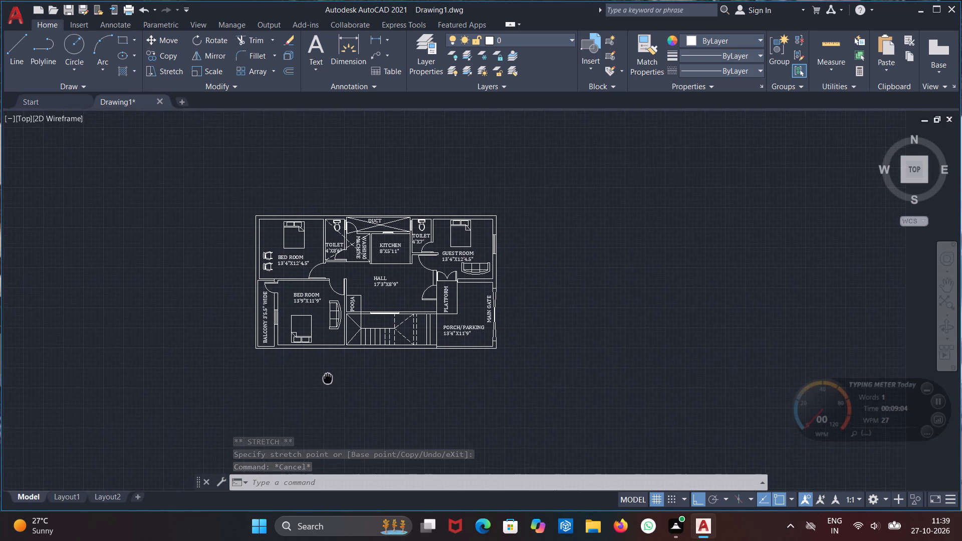
middle_drag(328, 377, 343, 383)
scroll(405, 327, up, 3)
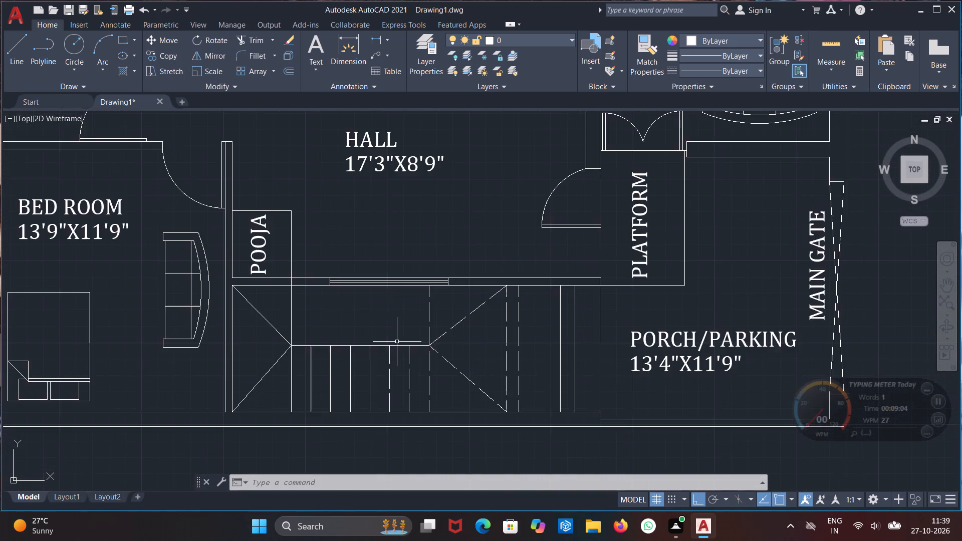
scroll(393, 328, up, 1)
drag(259, 217, 262, 228)
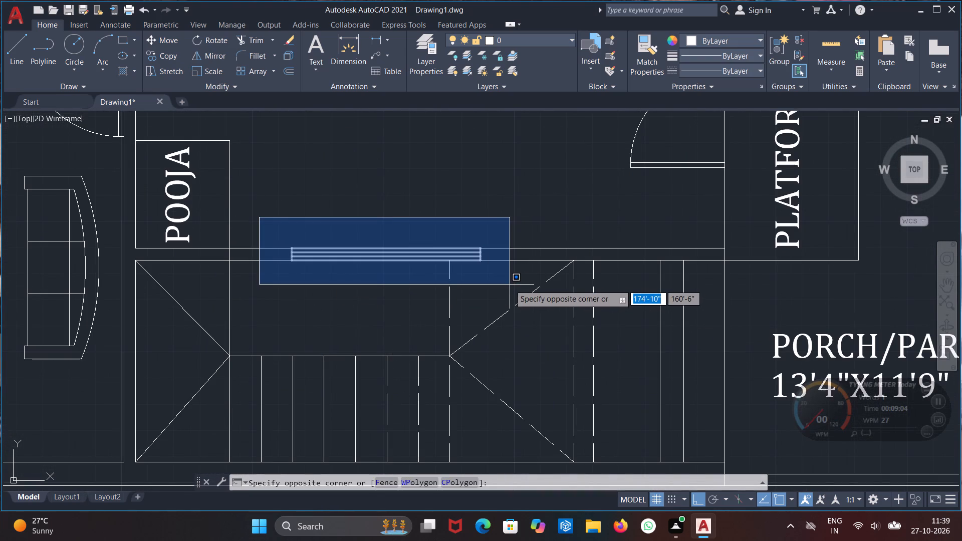
click(510, 285)
click(738, 41)
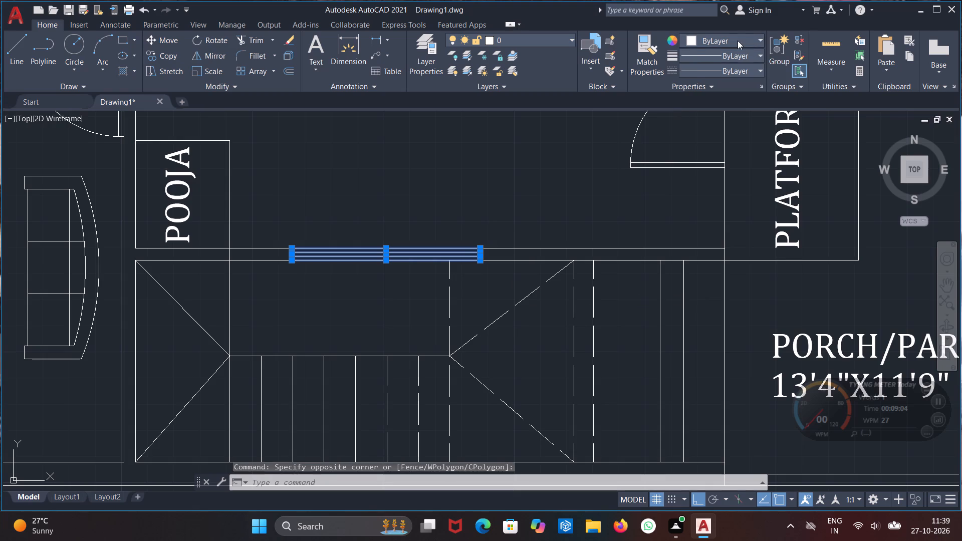
click(709, 169)
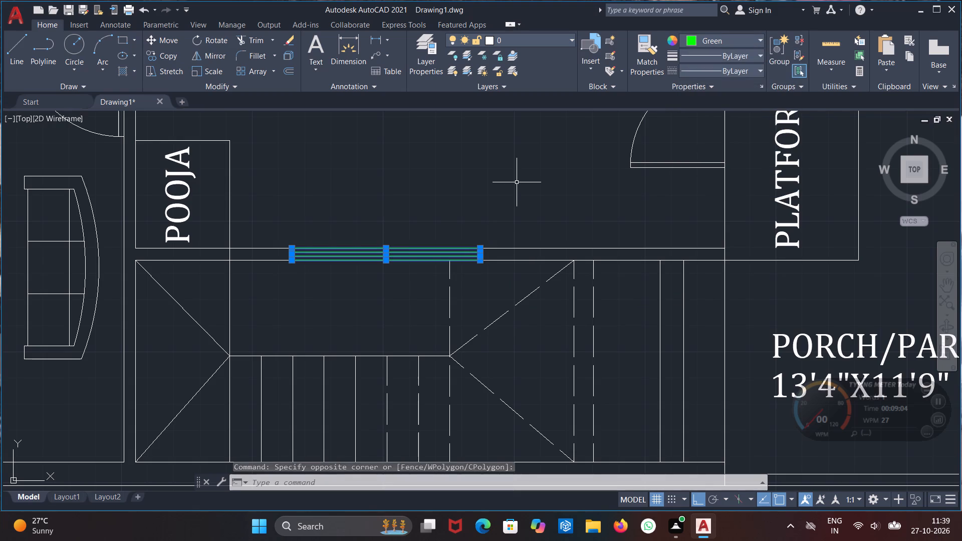
key(Escape)
Change the colour of the whole window in the wall between the kitchen and the duct to Green.
scroll(519, 180, down, 2)
middle_drag(517, 178, 428, 335)
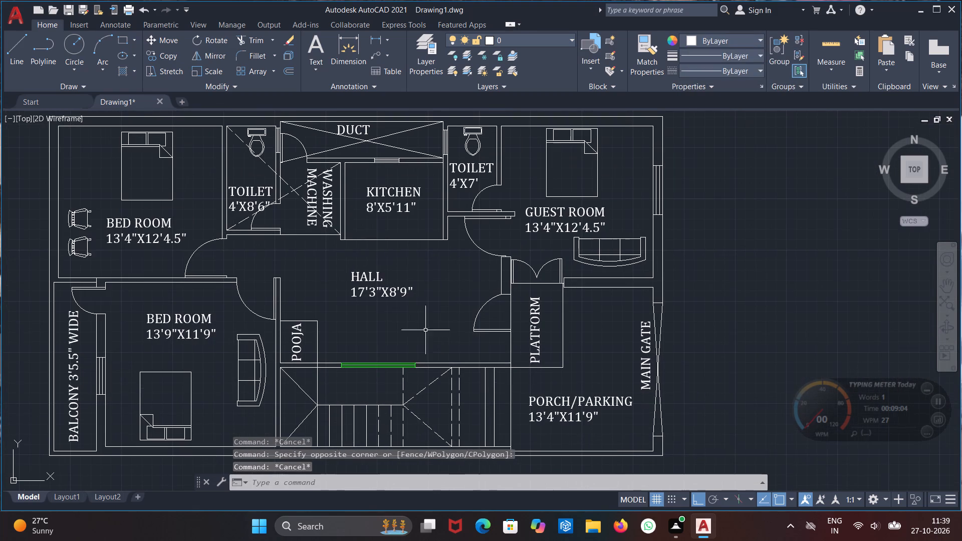
scroll(382, 151, up, 2)
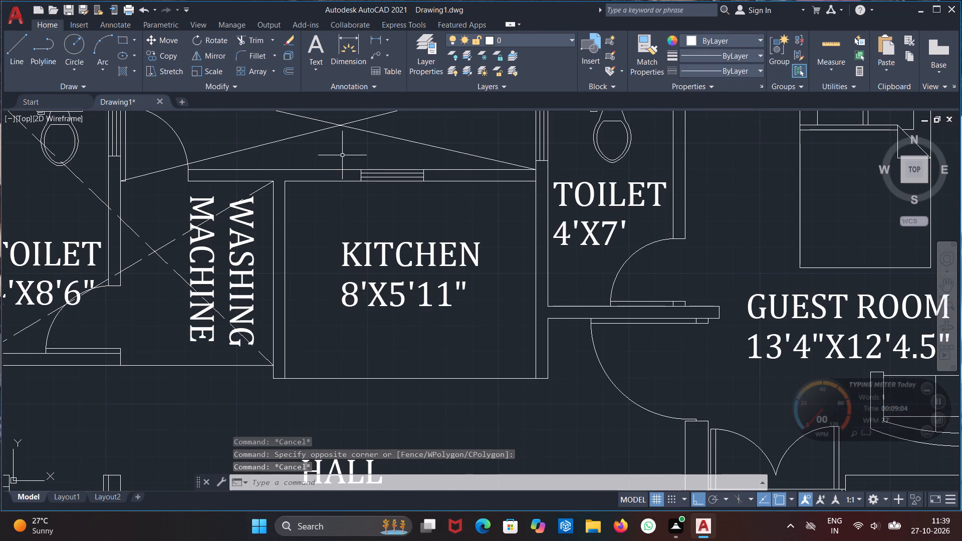
click(342, 155)
click(444, 204)
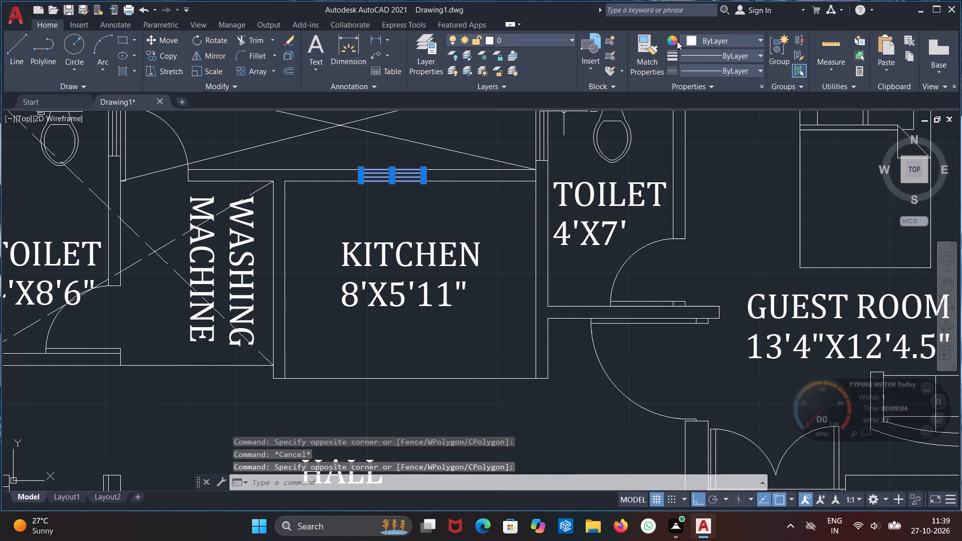
click(706, 42)
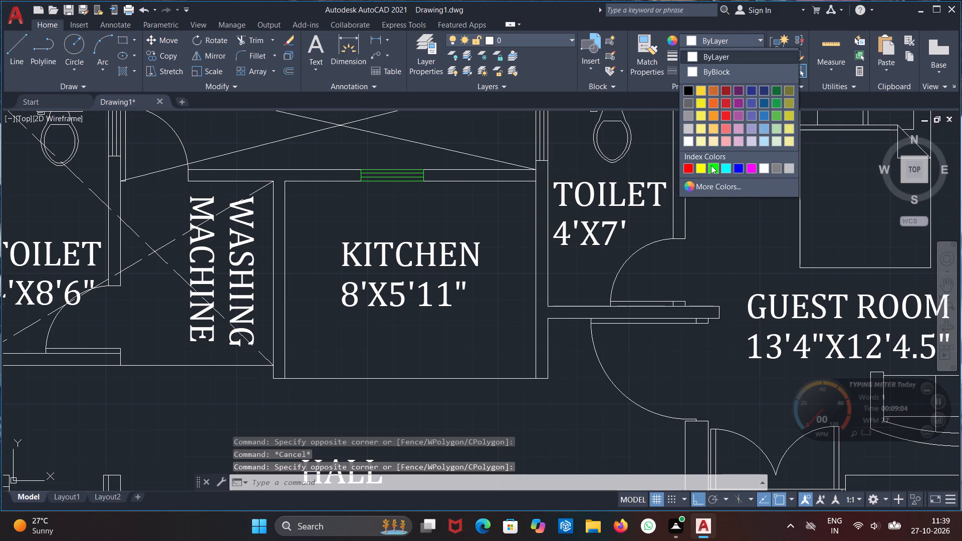
click(711, 167)
key(Escape)
Change the colour of the whole window between the 4'X8'6" toilet and the duct to Green.
scroll(358, 228, down, 1)
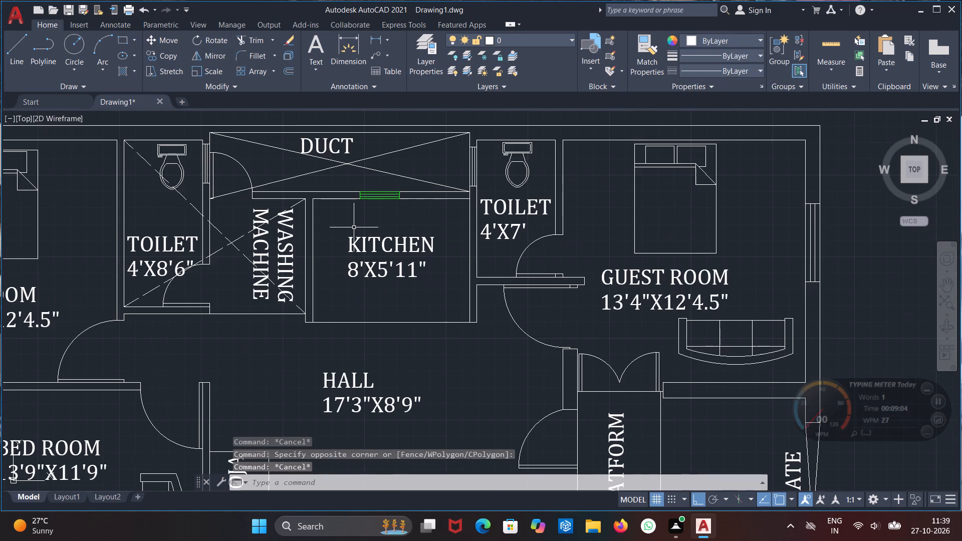
middle_drag(354, 227, 472, 258)
scroll(329, 204, up, 1)
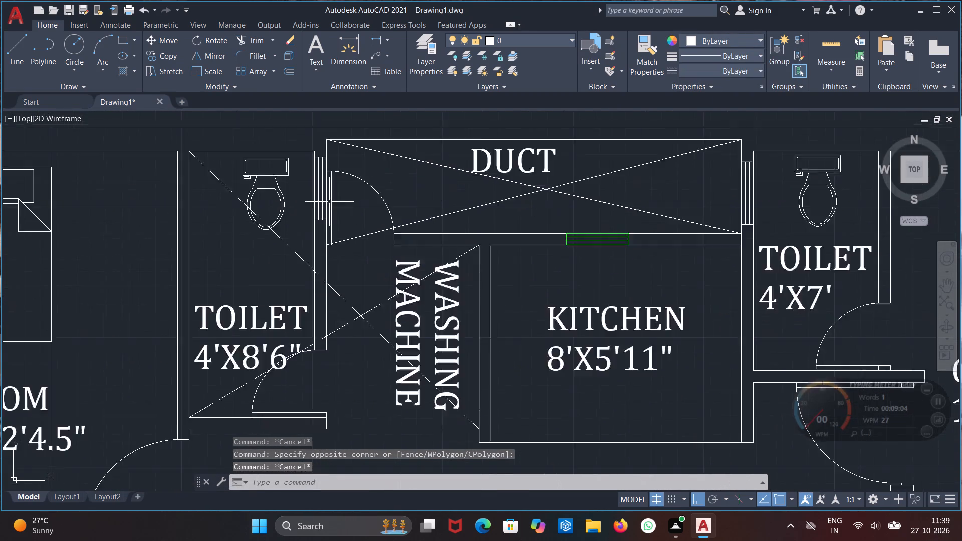
scroll(329, 201, up, 2)
middle_drag(355, 180, 369, 255)
scroll(369, 256, down, 1)
scroll(360, 251, up, 1)
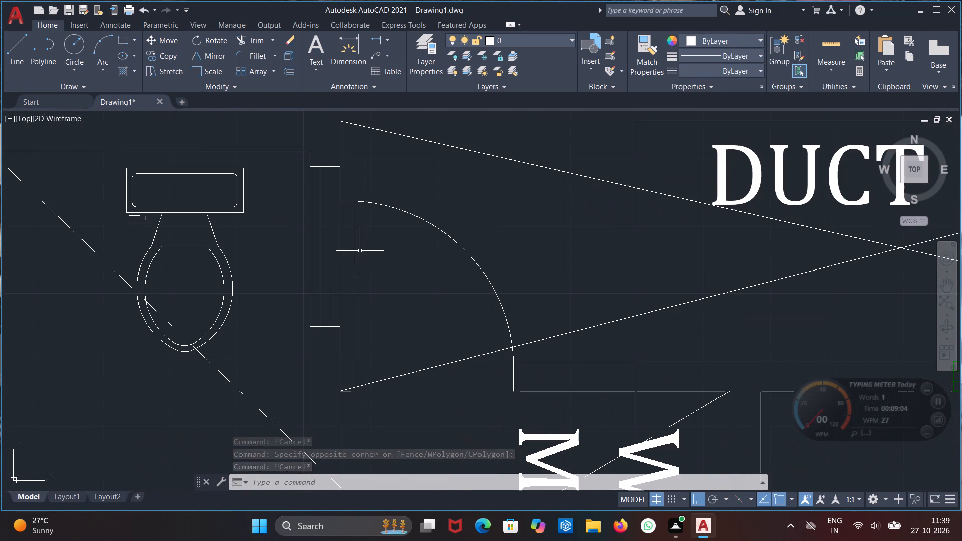
click(300, 159)
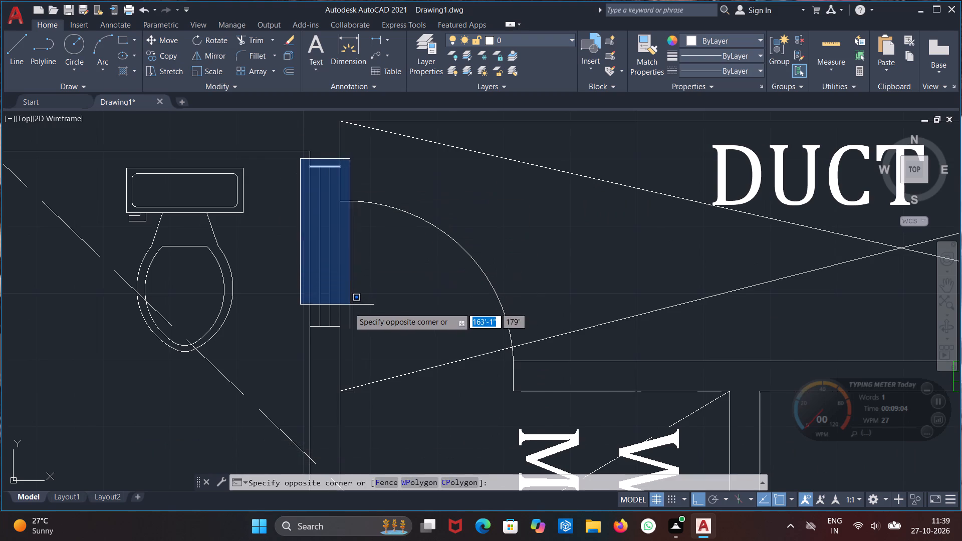
click(342, 339)
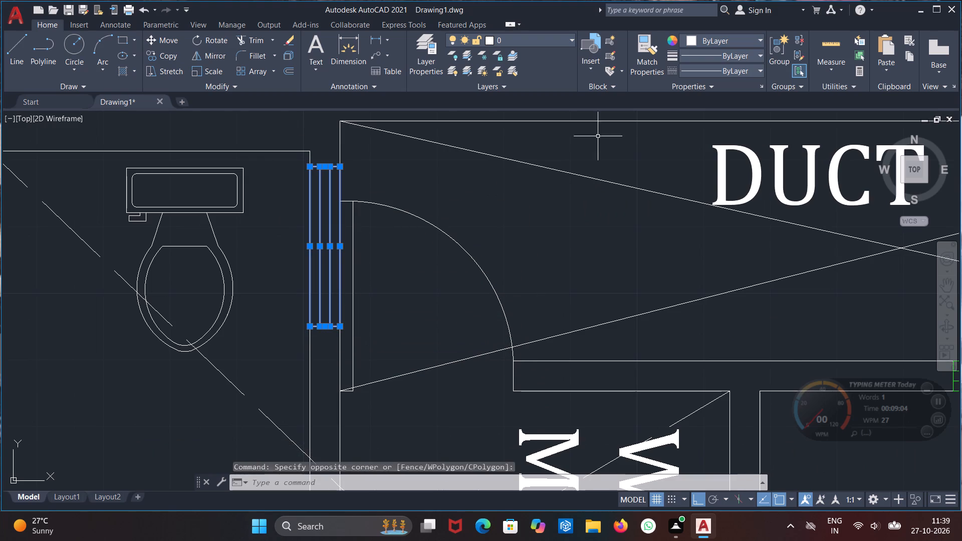
click(705, 39)
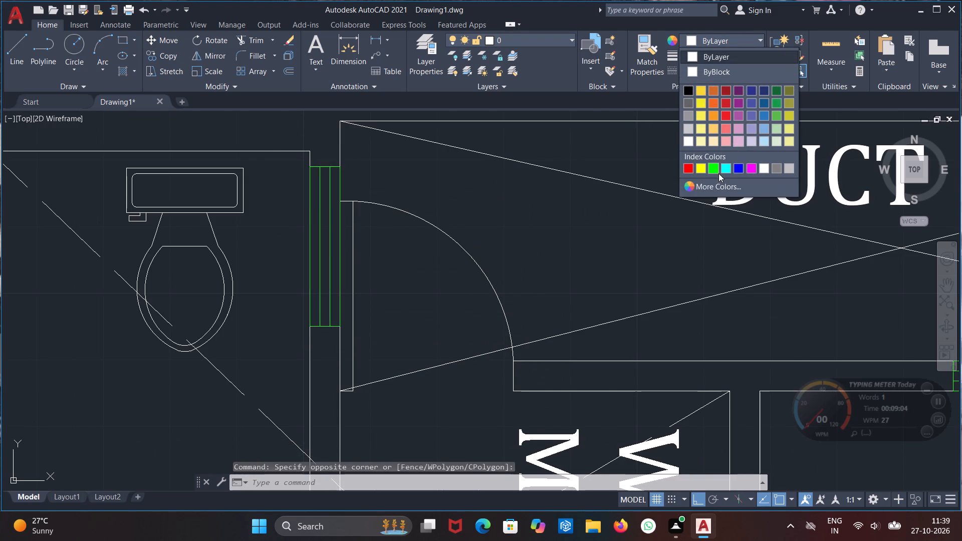
click(710, 168)
key(Escape)
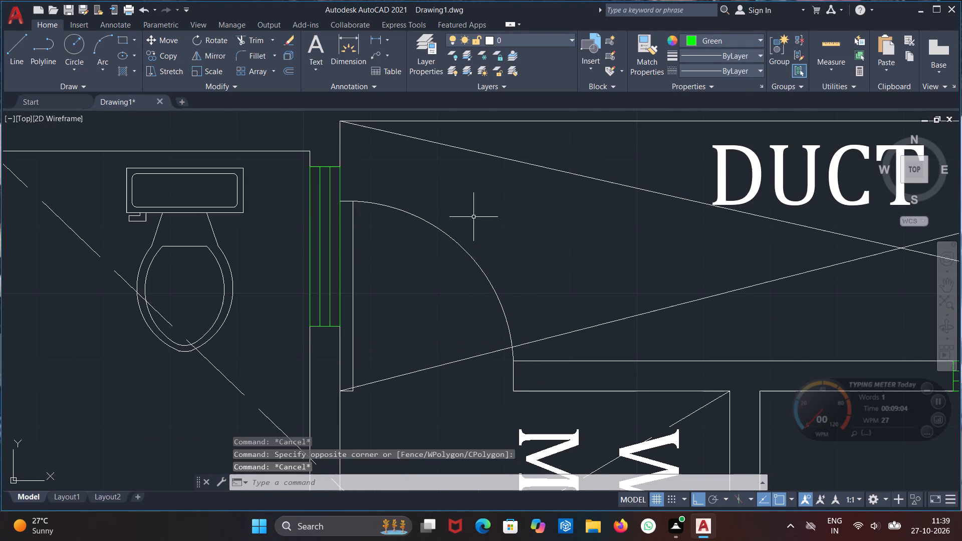
Change the colour of the whole window between the duct and the 4'X7' toilet to Green.
scroll(472, 218, down, 2)
middle_drag(428, 196, 160, 152)
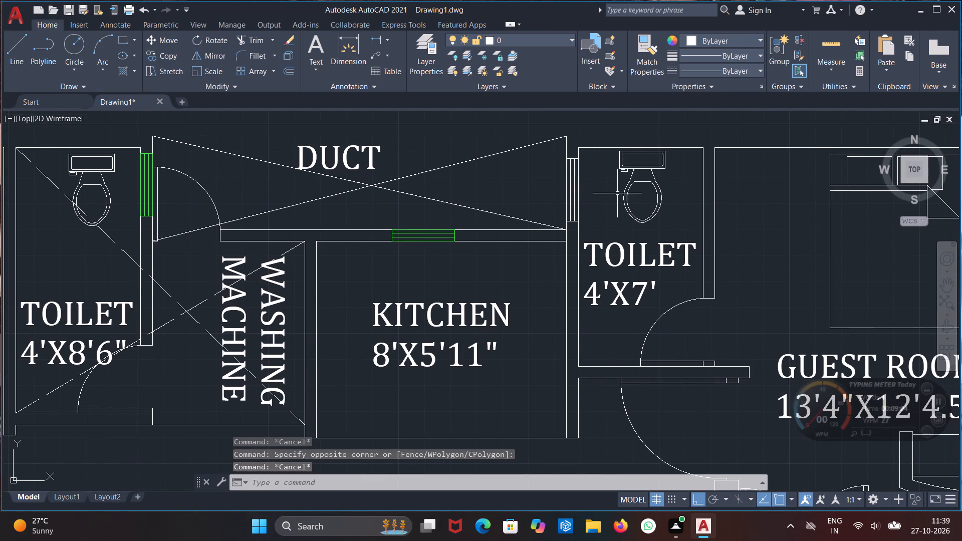
middle_drag(587, 196, 413, 192)
click(374, 147)
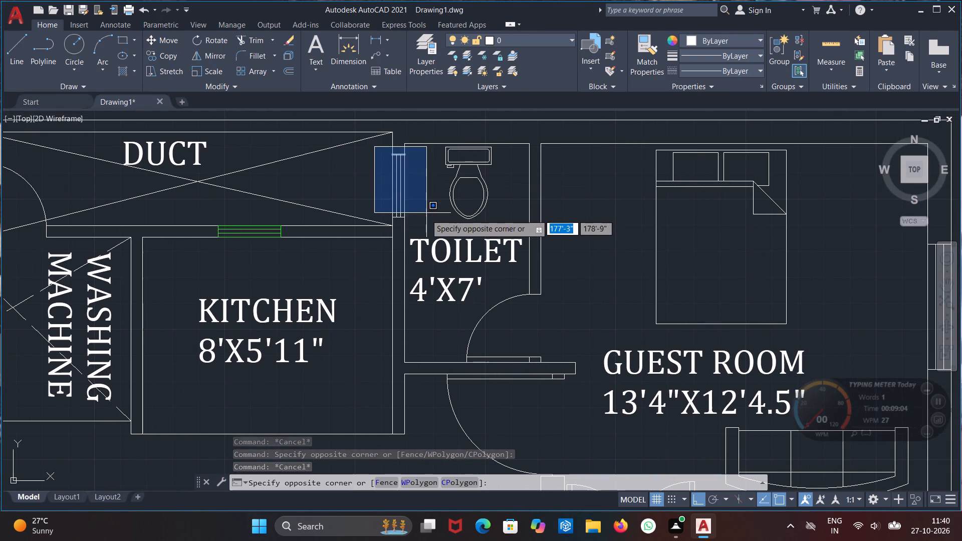
click(425, 221)
click(710, 39)
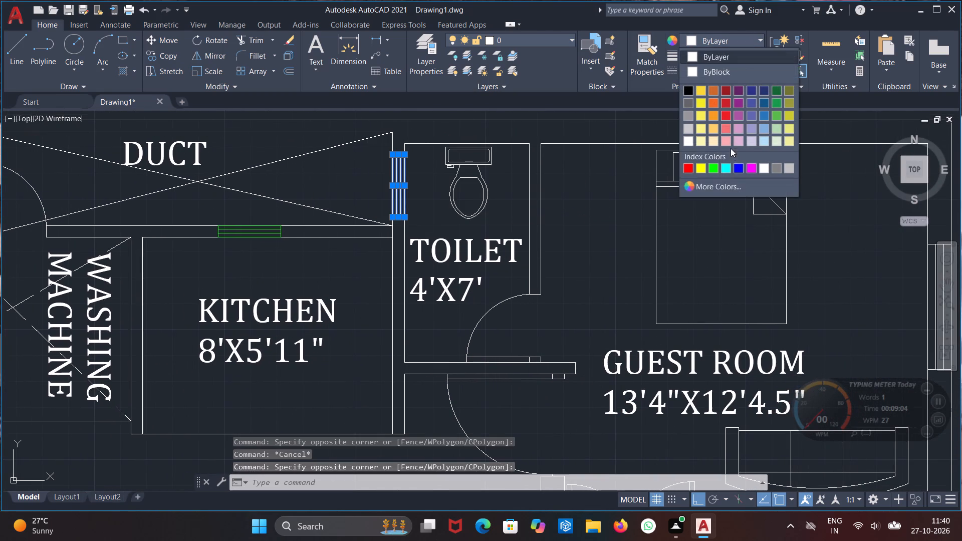
click(712, 166)
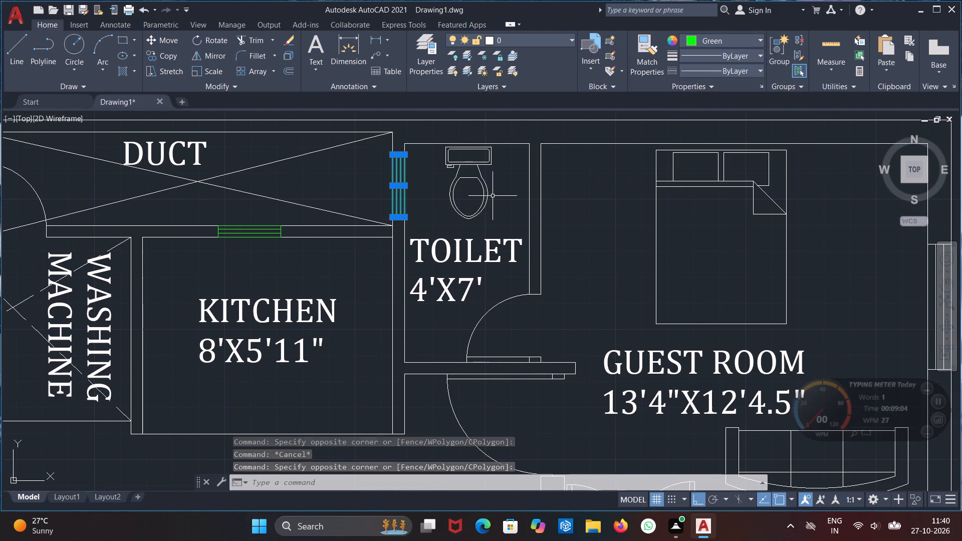
key(Escape)
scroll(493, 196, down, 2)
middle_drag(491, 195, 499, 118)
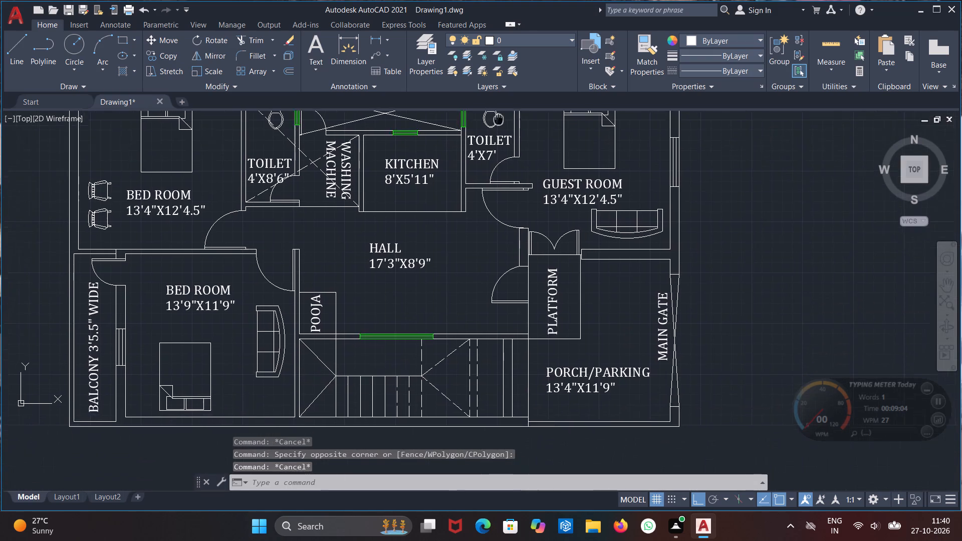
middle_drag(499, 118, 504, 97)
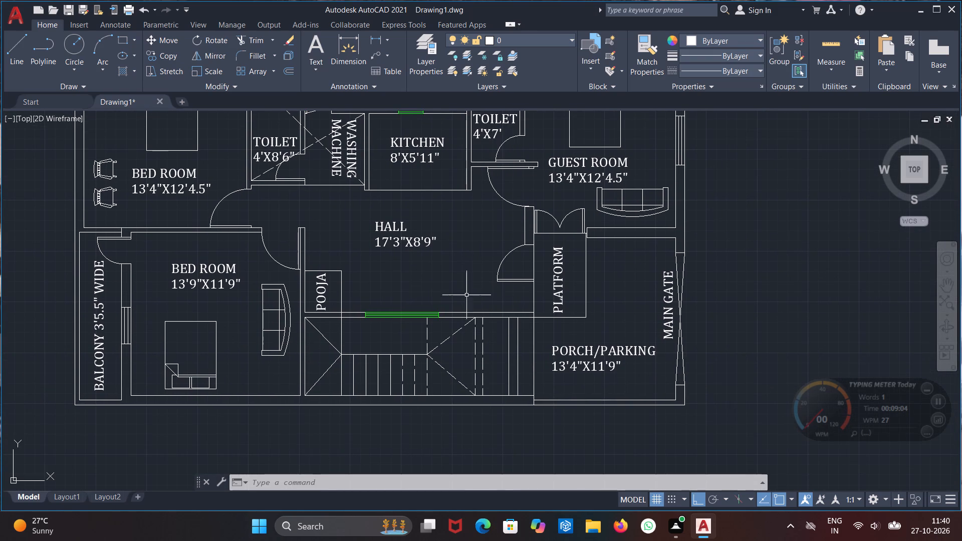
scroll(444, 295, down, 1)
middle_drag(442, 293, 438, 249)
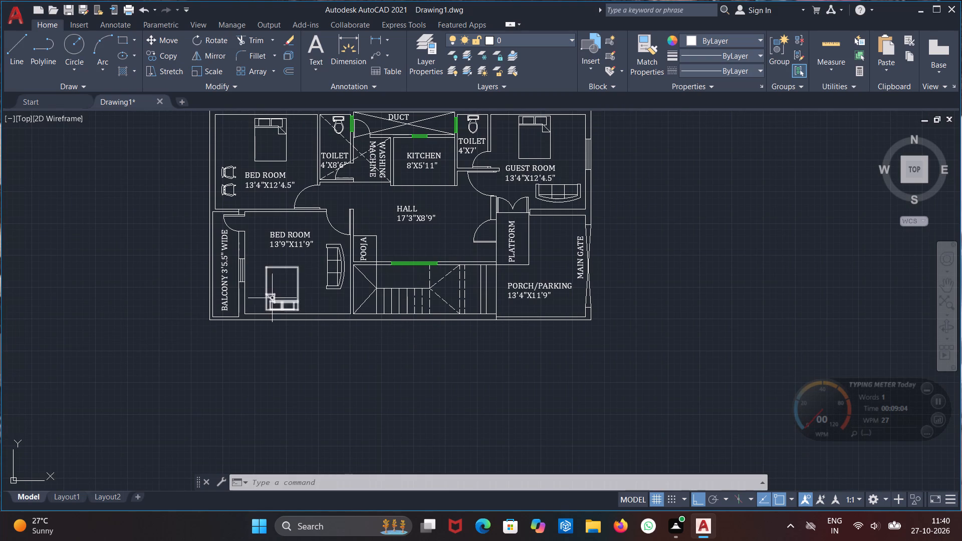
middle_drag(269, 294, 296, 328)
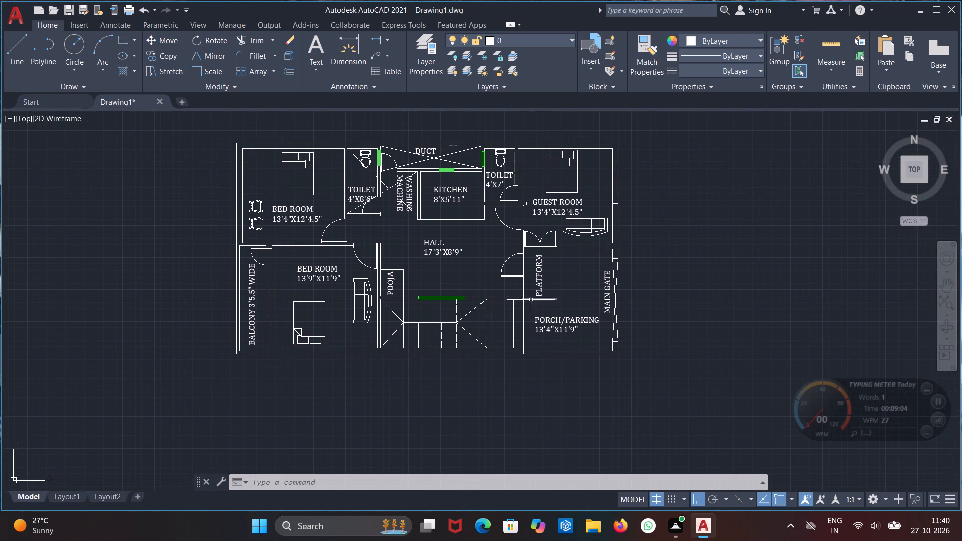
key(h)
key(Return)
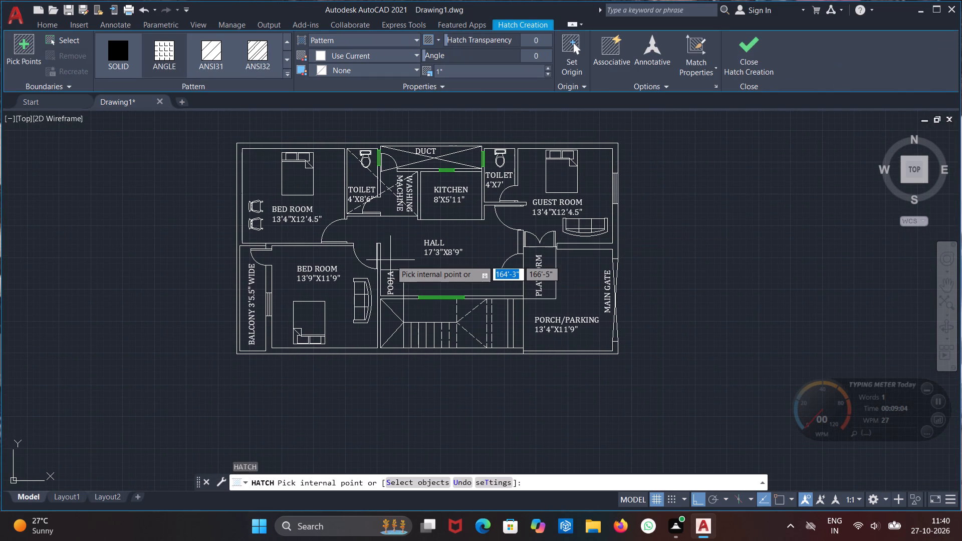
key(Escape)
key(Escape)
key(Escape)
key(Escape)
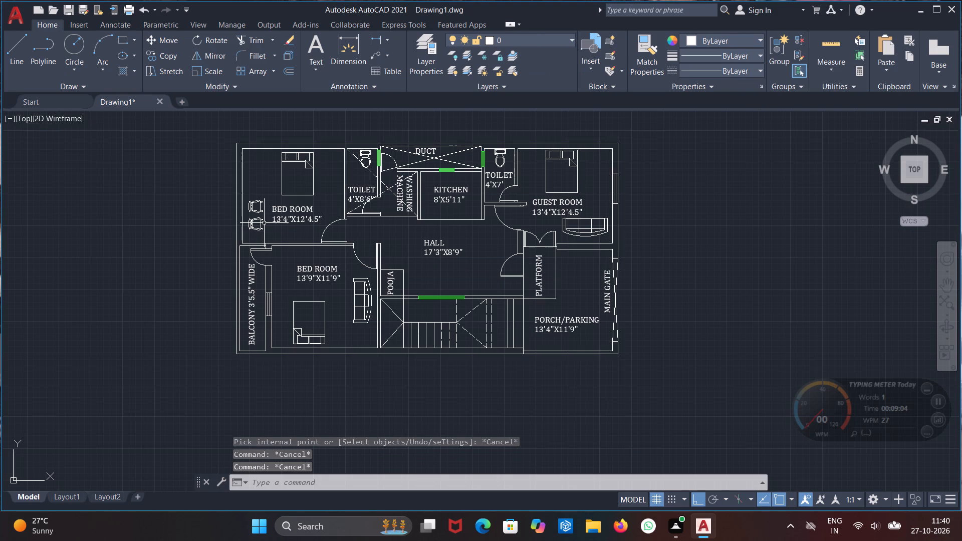
Hatch the connected exterior walls with the SOLID pattern in Red, picking inside the outer wall below the staircase.
key(h)
key(Return)
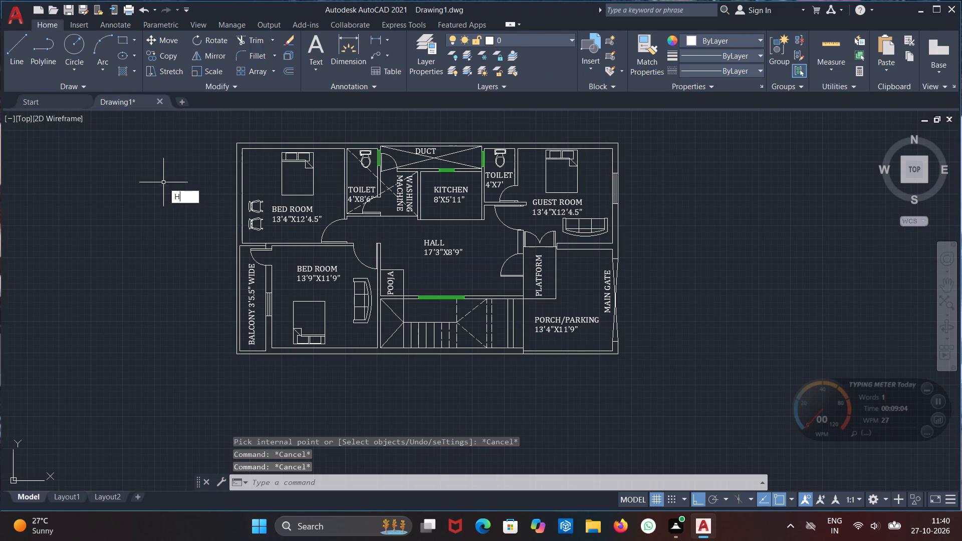
click(111, 61)
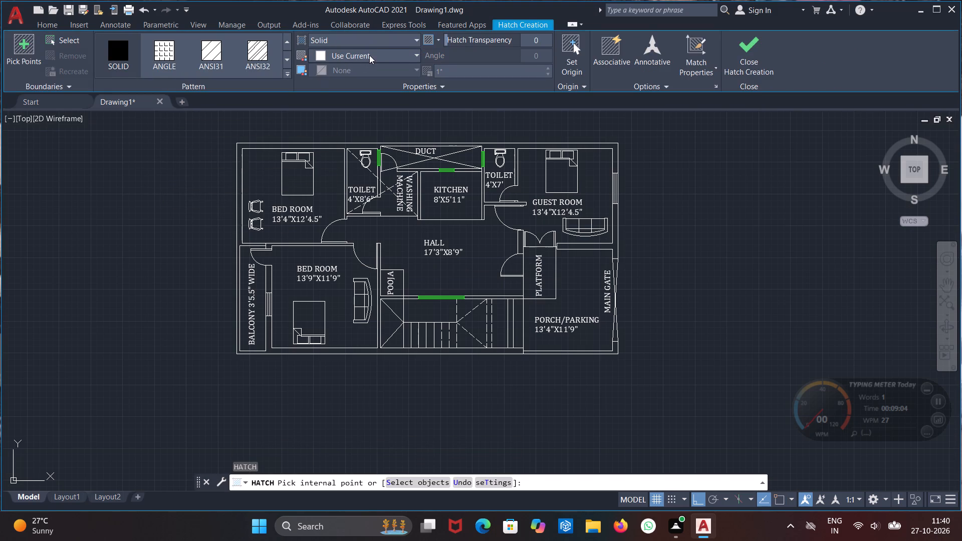
click(370, 54)
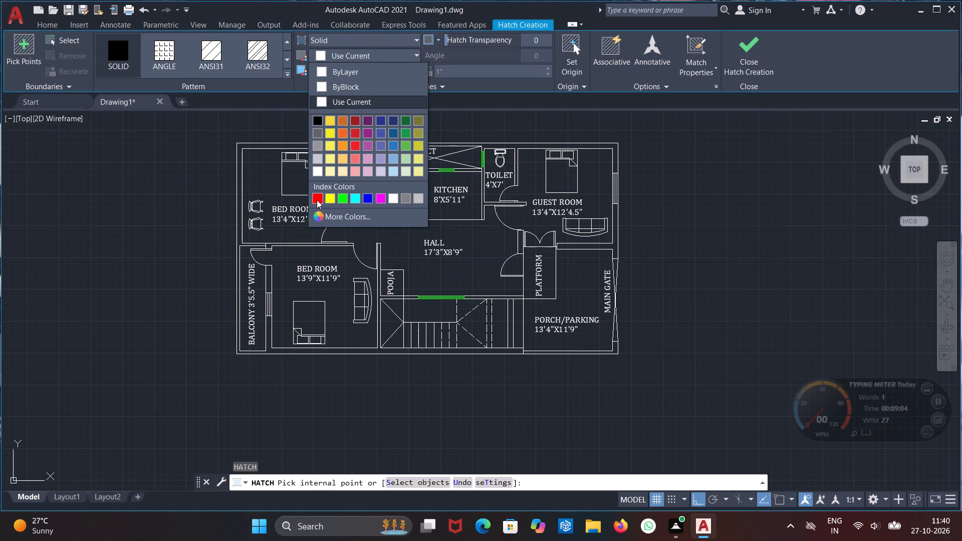
click(319, 198)
scroll(291, 144, up, 3)
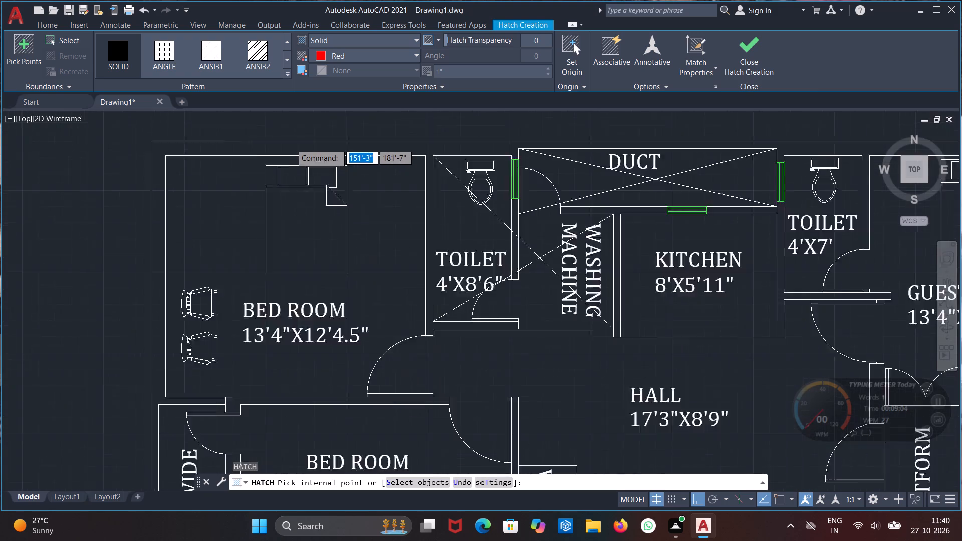
click(294, 150)
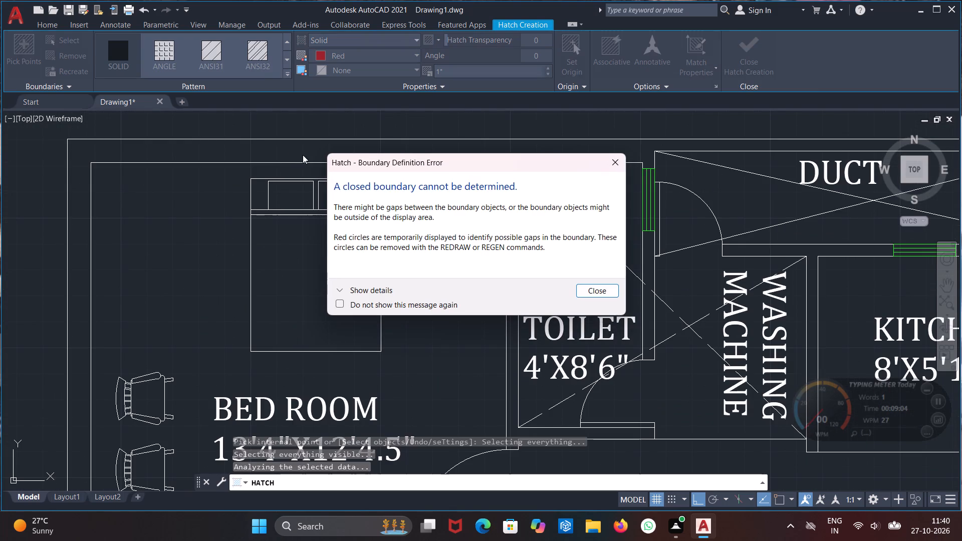
click(613, 161)
scroll(519, 174, down, 2)
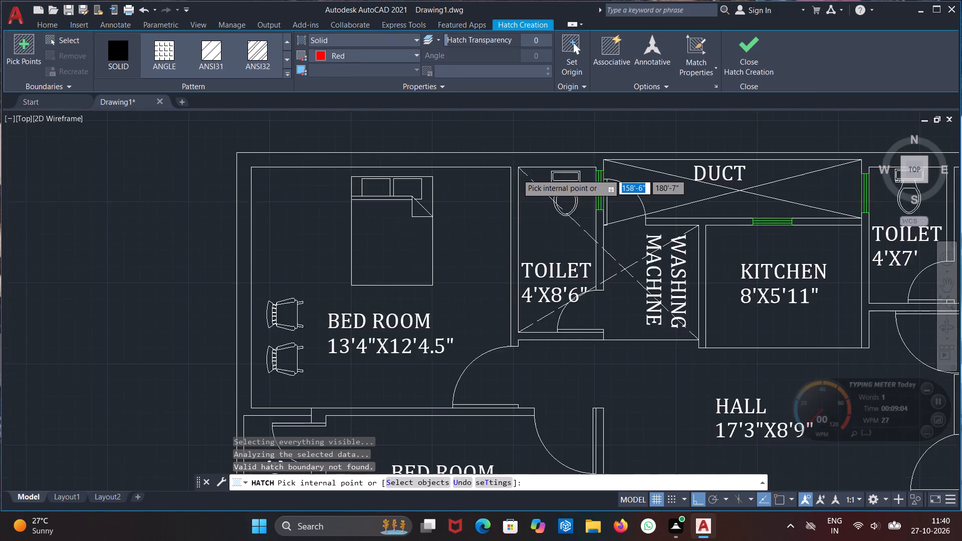
scroll(597, 243, down, 1)
middle_drag(624, 316, 456, 176)
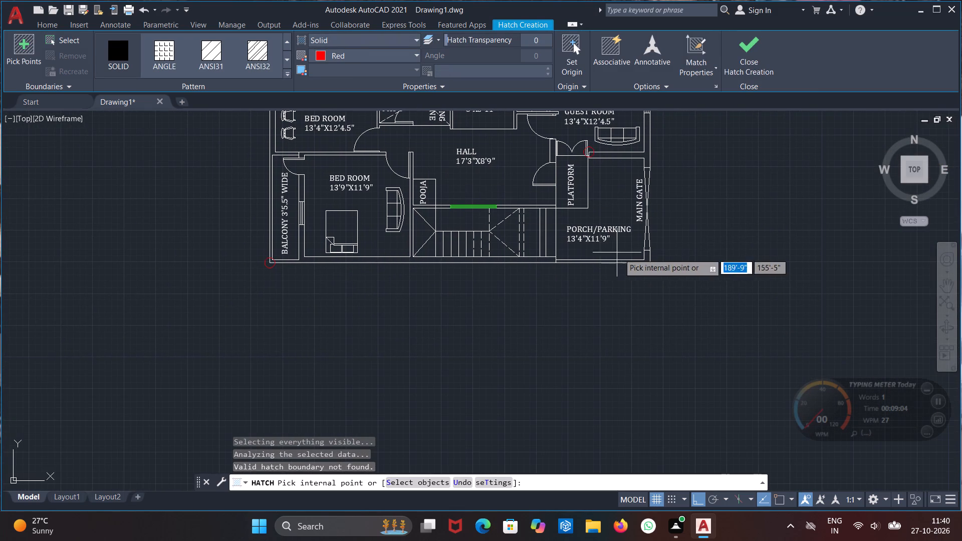
click(511, 262)
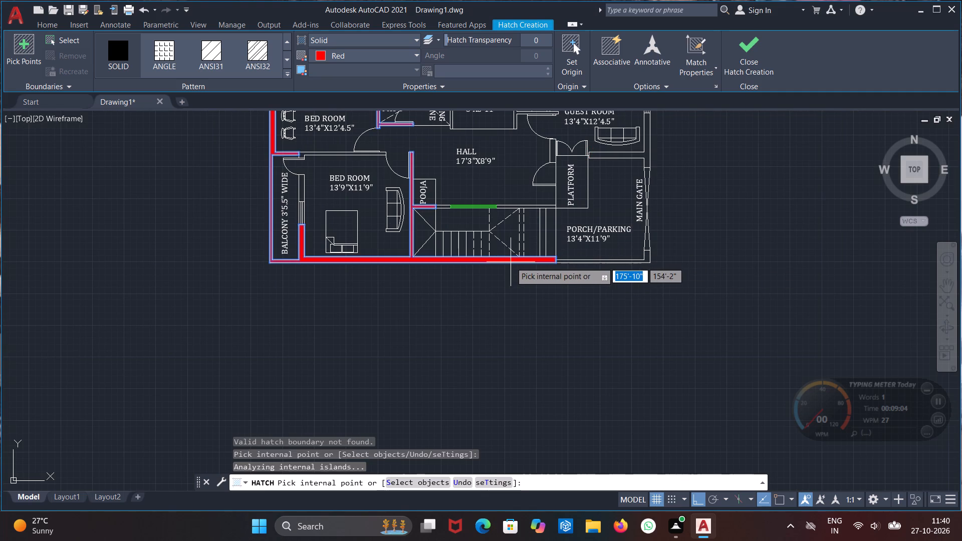
Add the wall piece between the balcony door and the balcony window of the 13'9"X11'9" bedroom to the solid red hatch.
scroll(554, 274, down, 1)
middle_drag(552, 279, 534, 317)
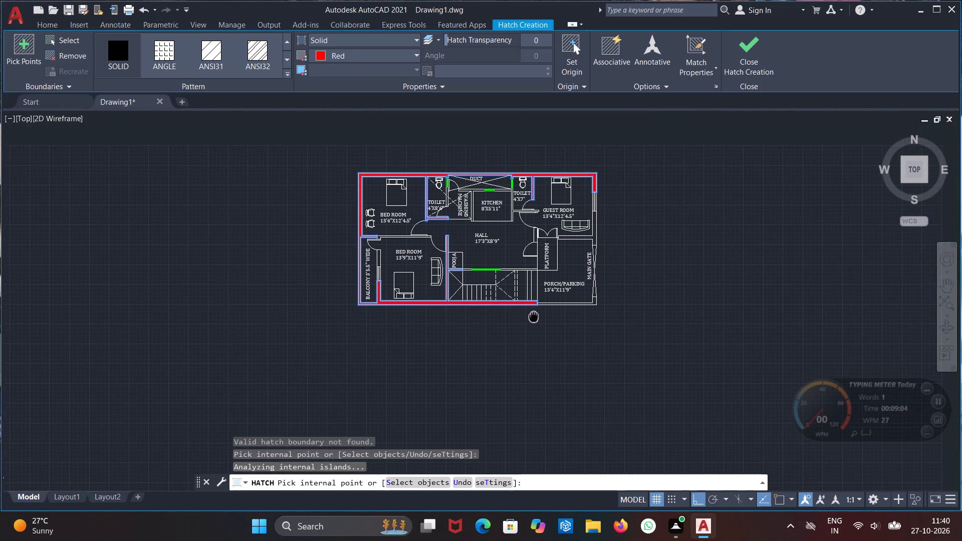
middle_drag(534, 317, 531, 319)
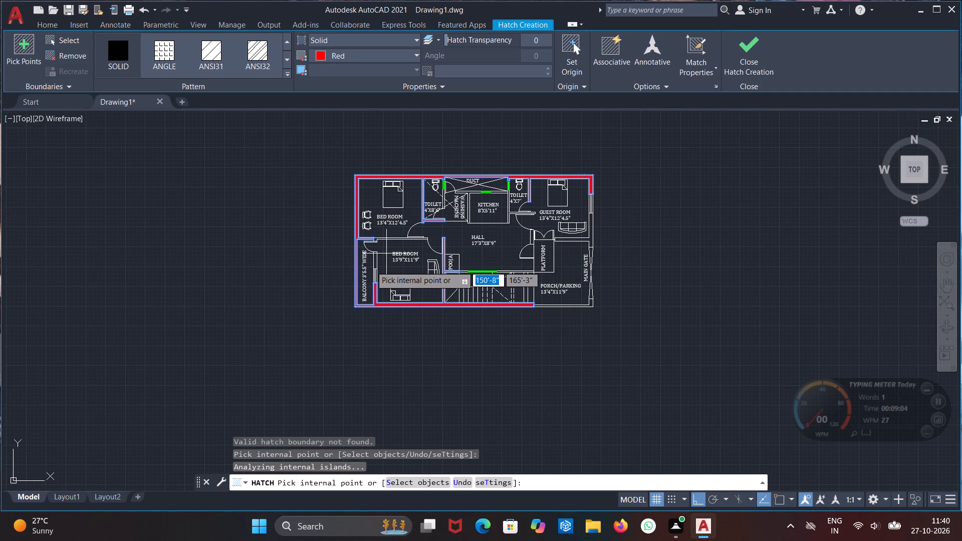
scroll(373, 266, up, 3)
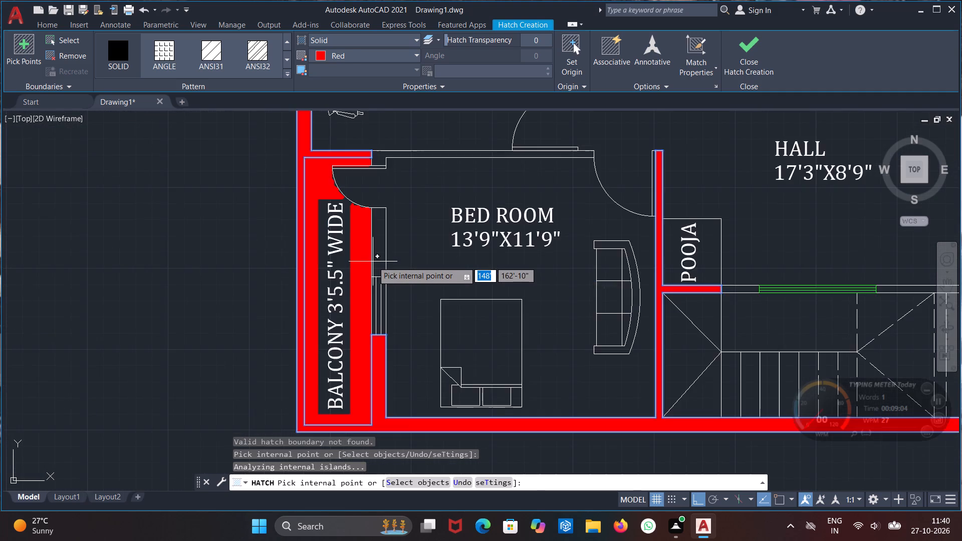
scroll(374, 260, up, 2)
click(383, 241)
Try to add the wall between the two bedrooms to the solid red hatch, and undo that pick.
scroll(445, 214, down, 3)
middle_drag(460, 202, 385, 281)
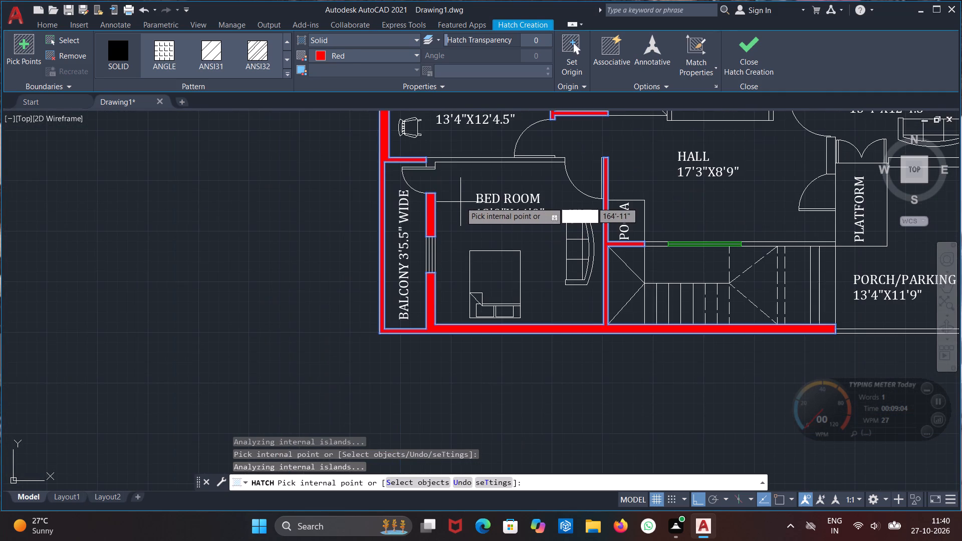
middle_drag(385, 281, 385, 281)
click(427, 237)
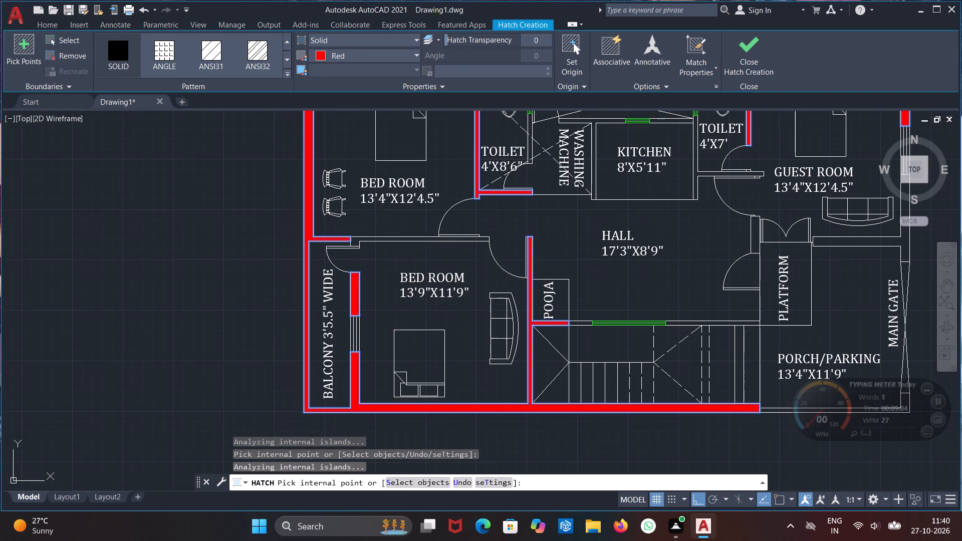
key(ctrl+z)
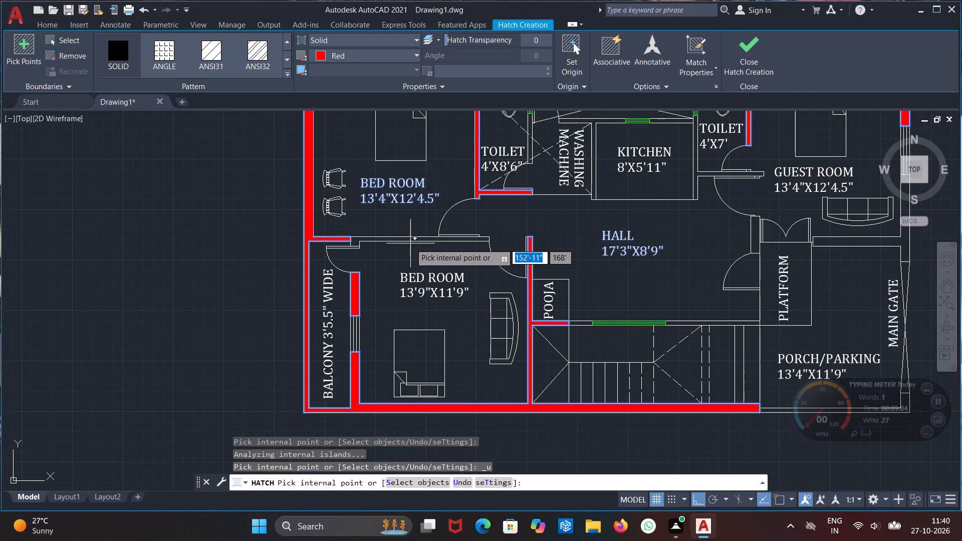
Add the wall between the 13'4"X12'4.5" and 13'9"X11'9" bedrooms to the solid red hatch.
scroll(410, 239, up, 3)
click(410, 239)
scroll(439, 250, down, 4)
scroll(507, 279, down, 2)
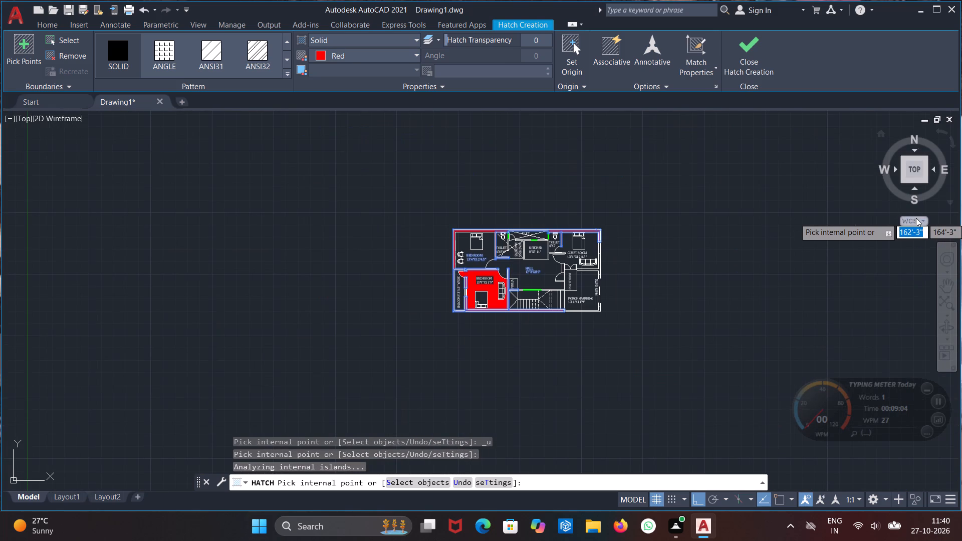
Add the kitchen's two side walls, its duct-side wall beyond the window and the 4'X7' toilet's connected lower wall to the solid red hatch.
scroll(530, 263, up, 4)
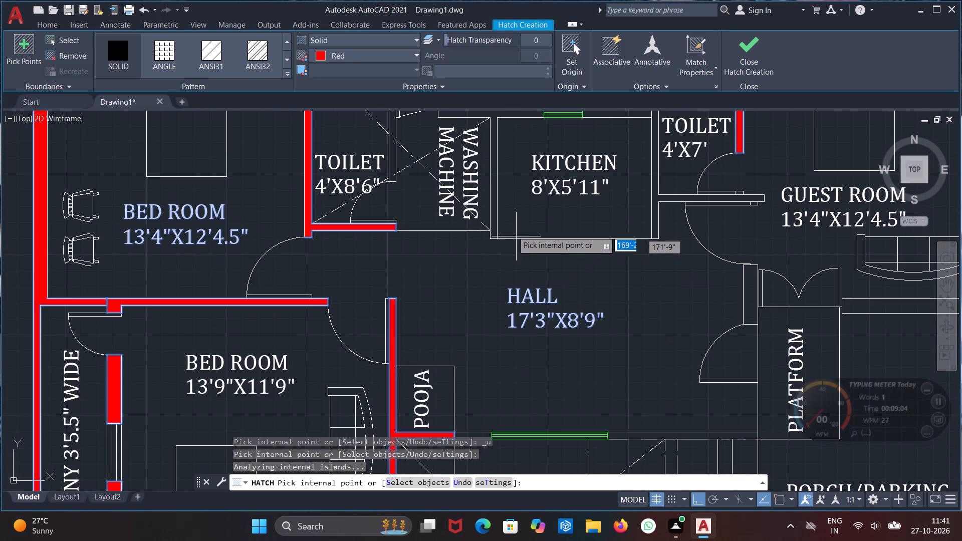
click(493, 217)
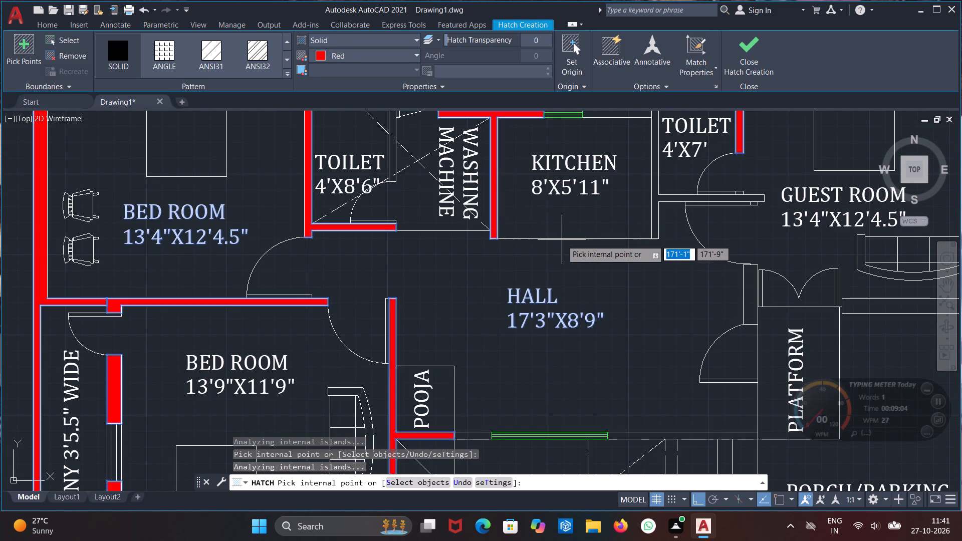
scroll(585, 251, down, 2)
middle_drag(618, 268, 510, 273)
scroll(500, 201, up, 3)
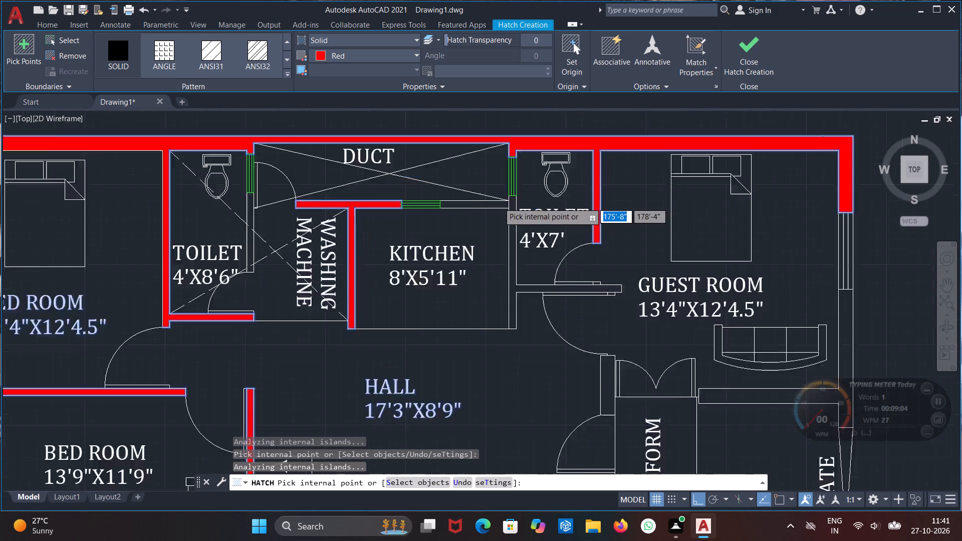
scroll(499, 203, up, 1)
click(495, 208)
click(531, 223)
scroll(598, 232, down, 4)
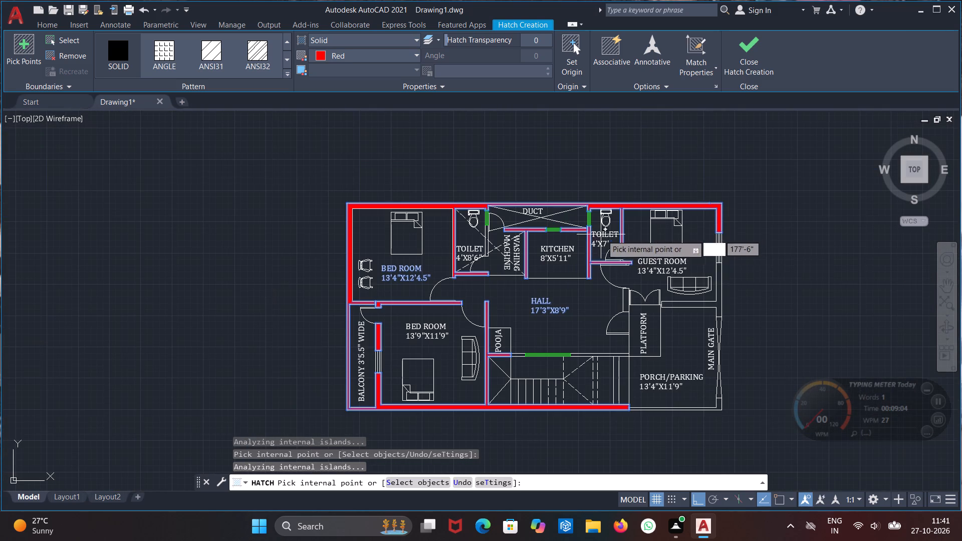
Add the wall between the guest room and the porch and the short hall wall beside the platform to the solid red hatch.
scroll(736, 315, up, 3)
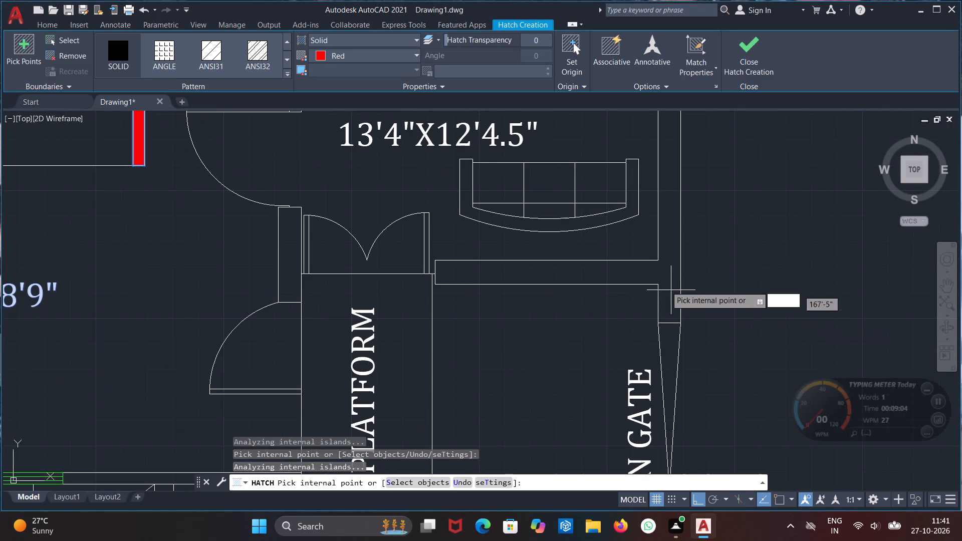
click(611, 271)
scroll(593, 297, down, 2)
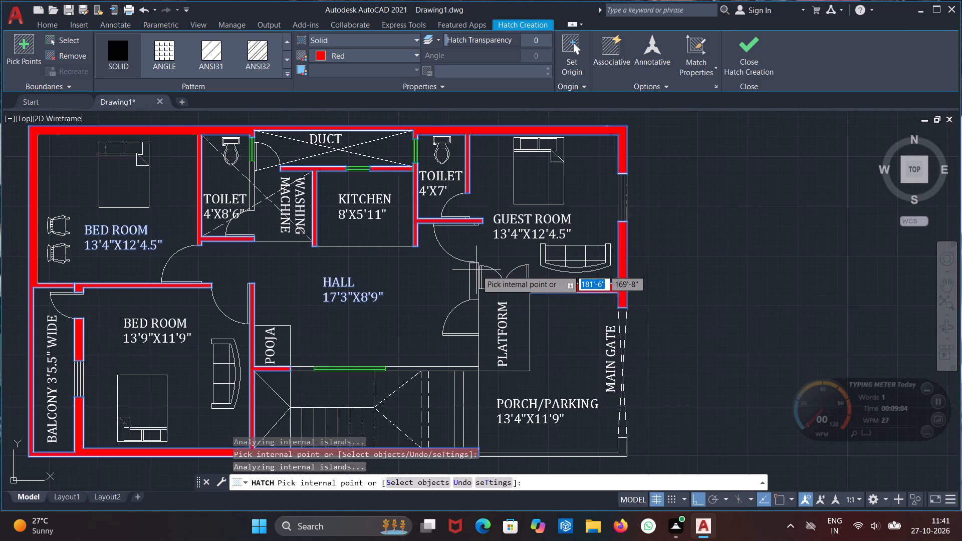
scroll(476, 271, up, 2)
click(465, 293)
scroll(574, 278, down, 3)
scroll(642, 263, down, 3)
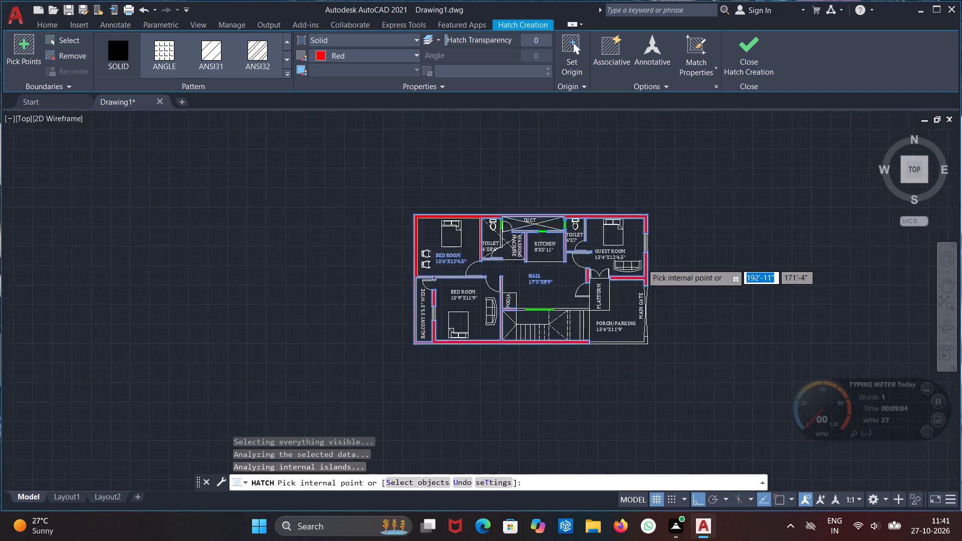
Add the wall pieces on both sides of the green window between the hall and the staircase to the solid red hatch.
scroll(668, 322, up, 4)
middle_drag(668, 322, 674, 322)
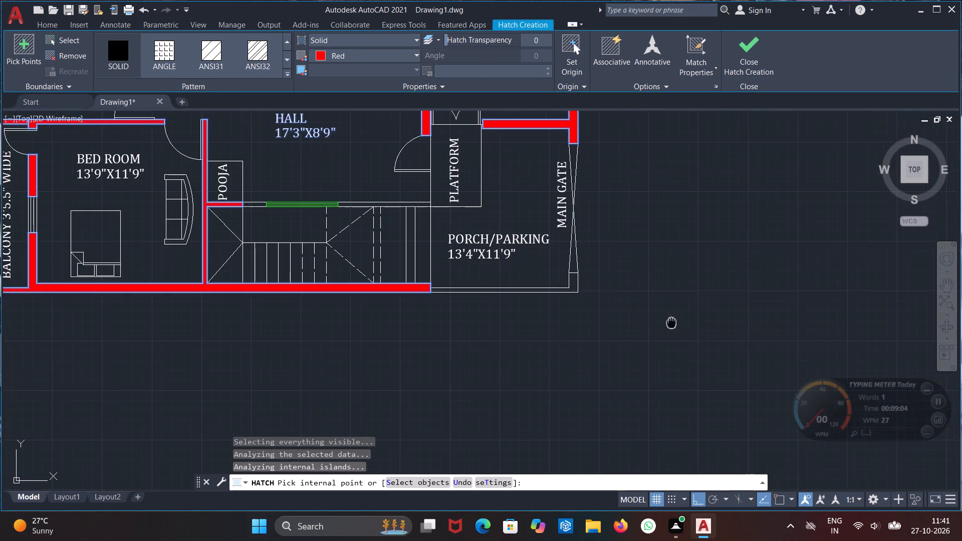
middle_drag(674, 322, 803, 366)
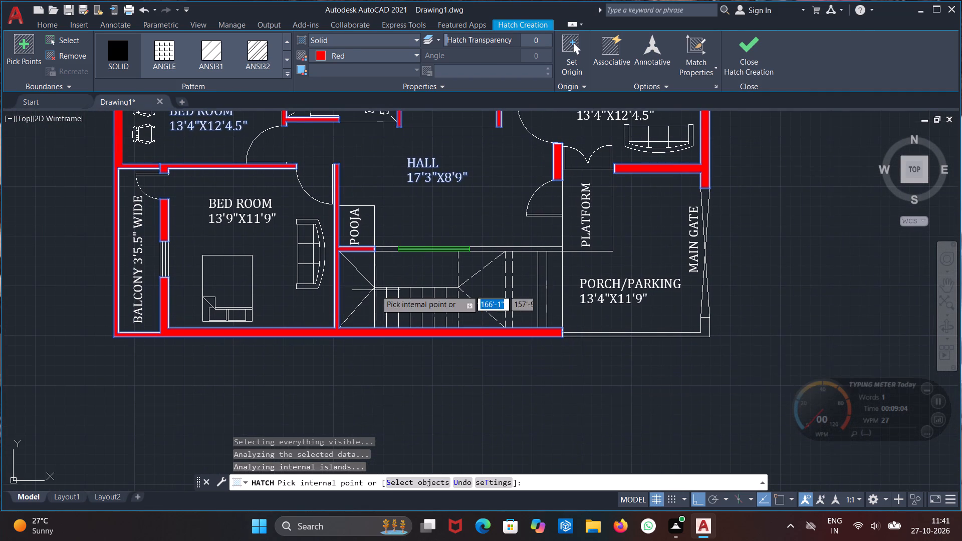
scroll(379, 248, up, 3)
click(380, 248)
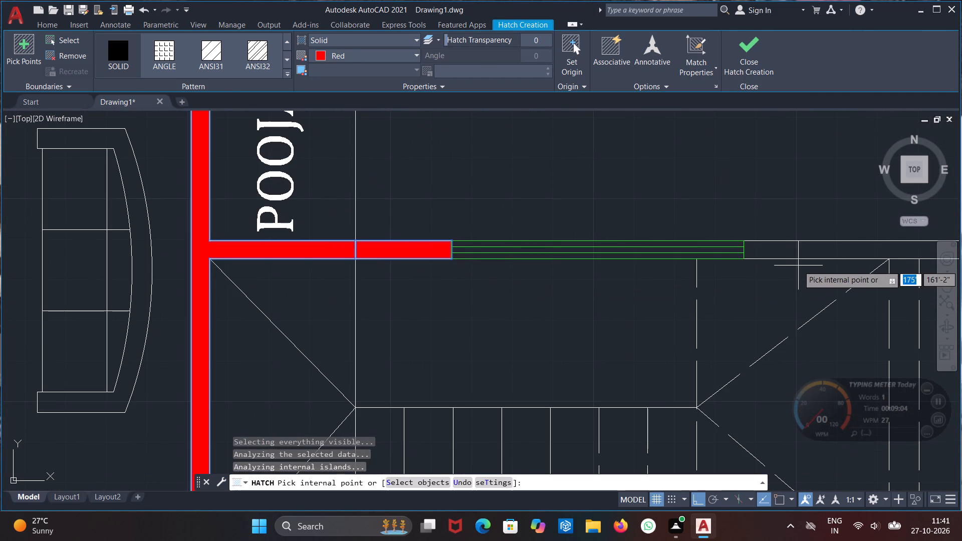
click(810, 247)
scroll(747, 279, down, 4)
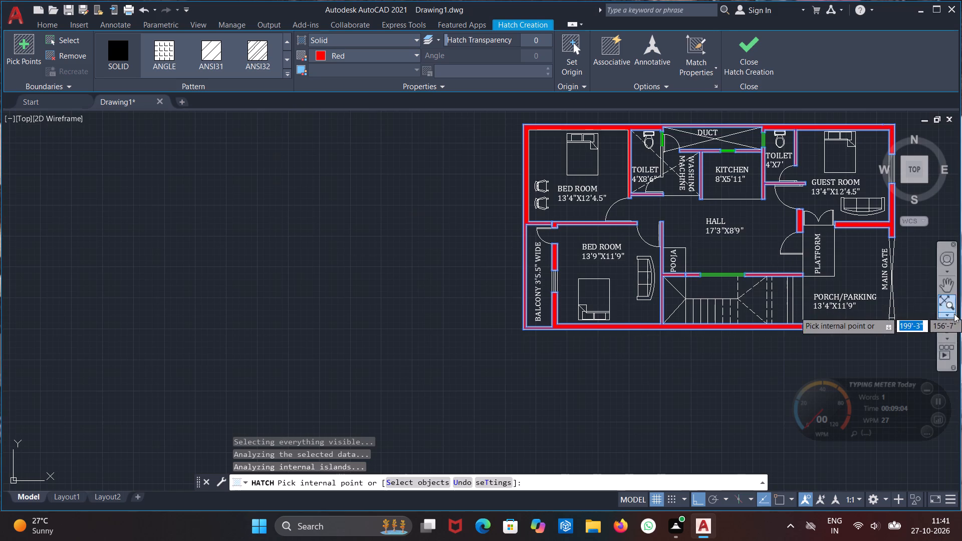
Add the porch's outer wall, including its corner at the main gate, to the solid red hatch and finish the hatching.
middle_drag(822, 350, 689, 348)
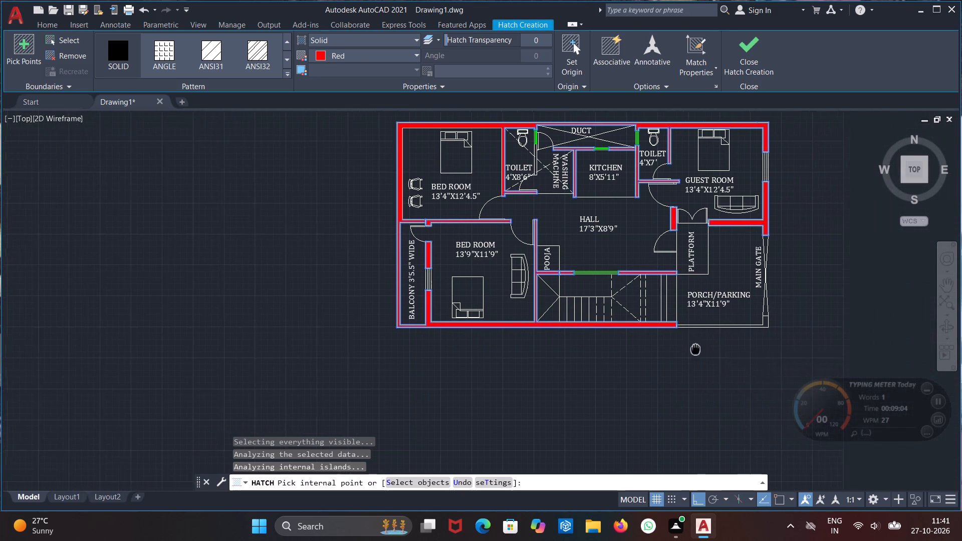
middle_drag(689, 348, 637, 350)
middle_drag(595, 351, 574, 353)
scroll(700, 334, up, 3)
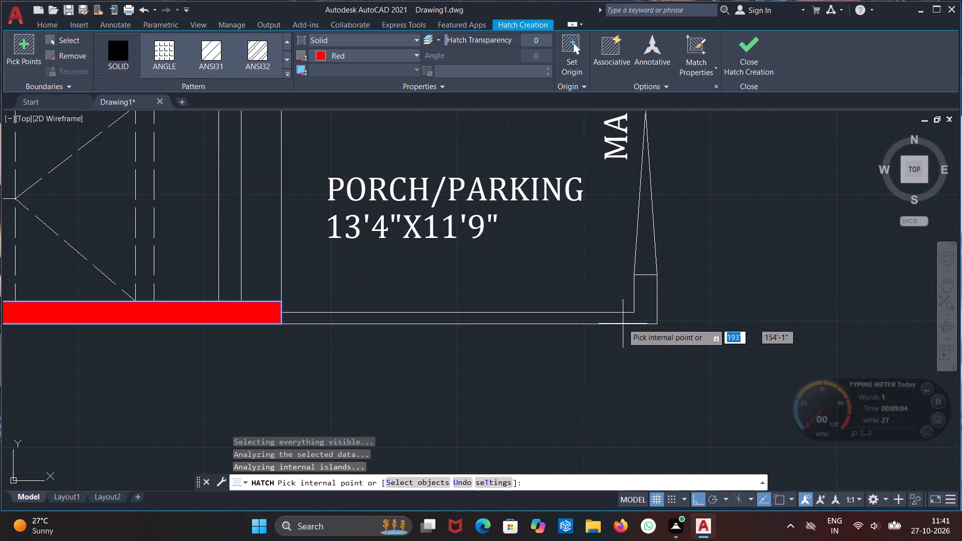
click(617, 319)
scroll(722, 327, down, 2)
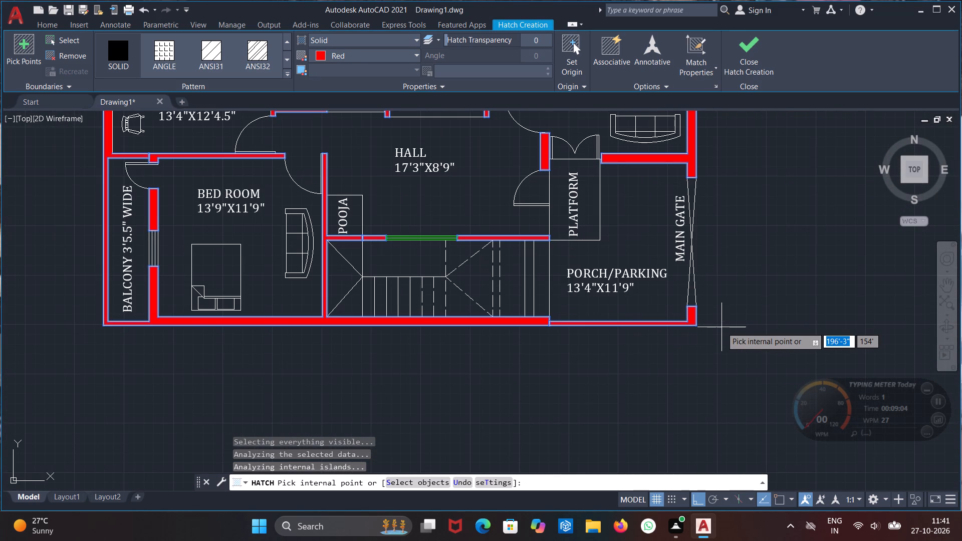
key(Escape)
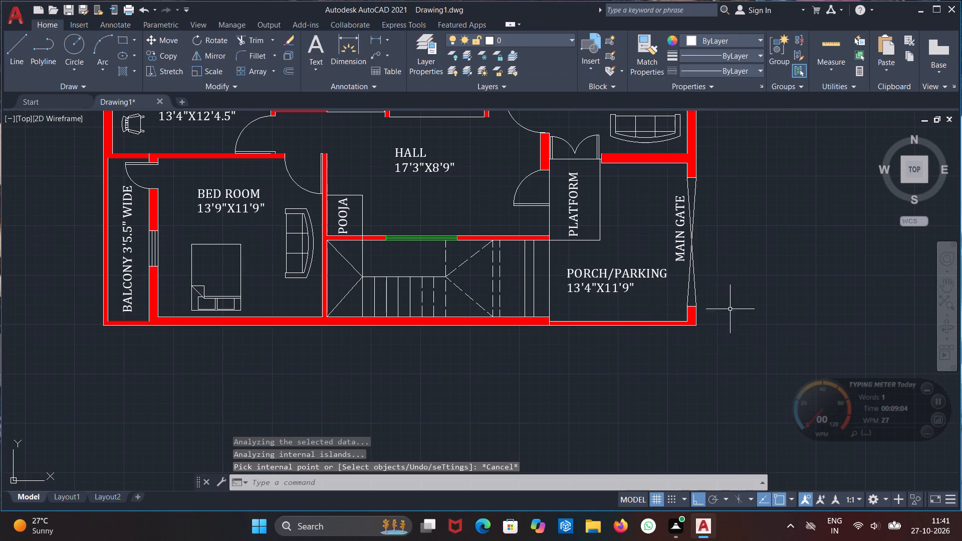
scroll(737, 290, down, 2)
middle_drag(749, 265, 586, 289)
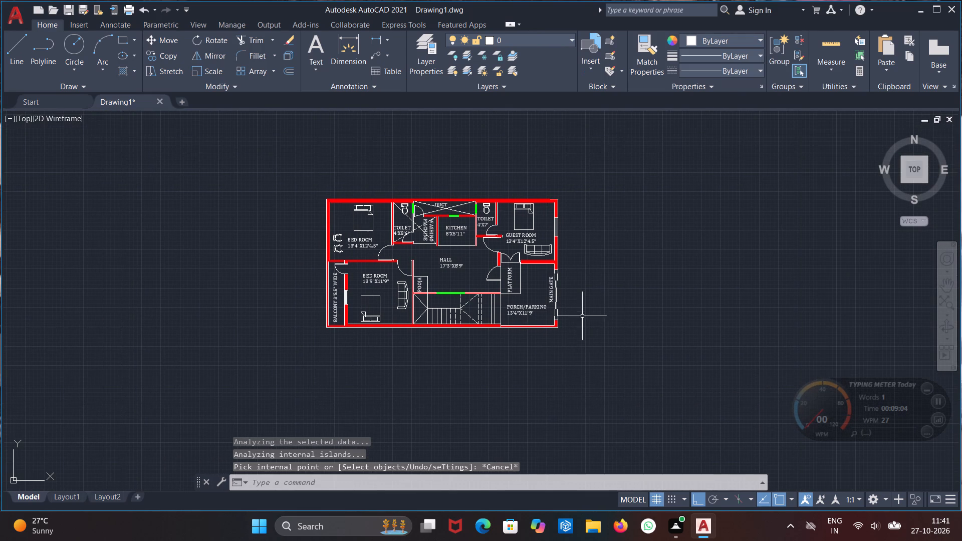
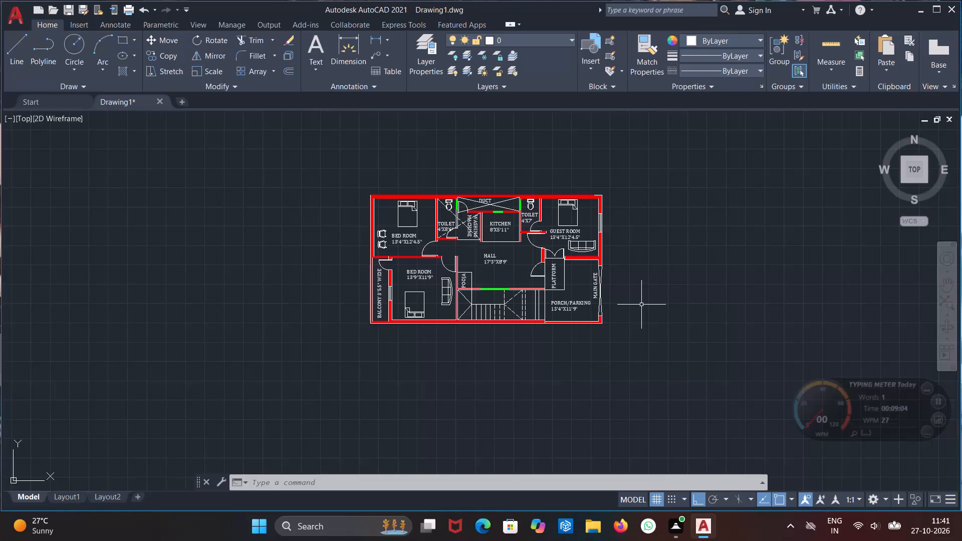
Save the drawing in the Documents folder under the file name TUES 1.
key(ctrl+s)
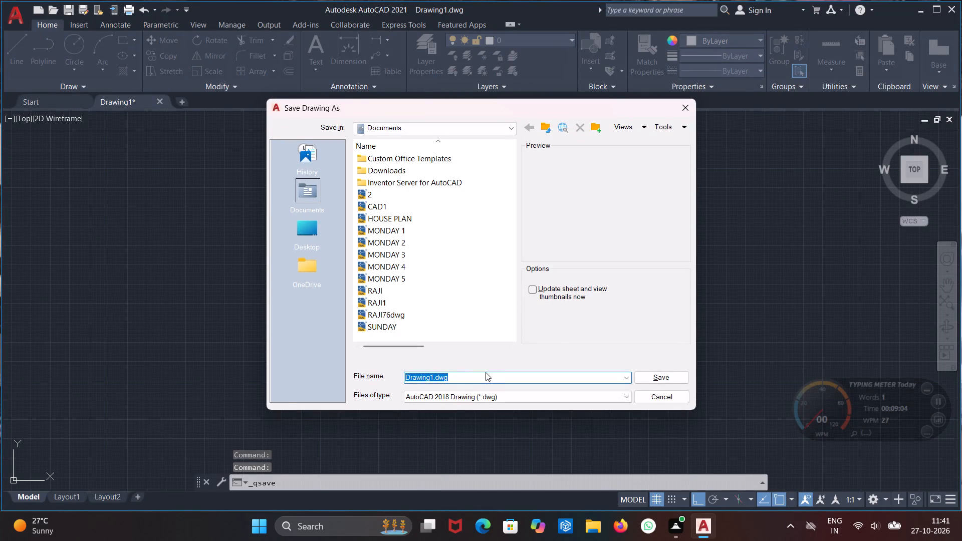
text(TUES)
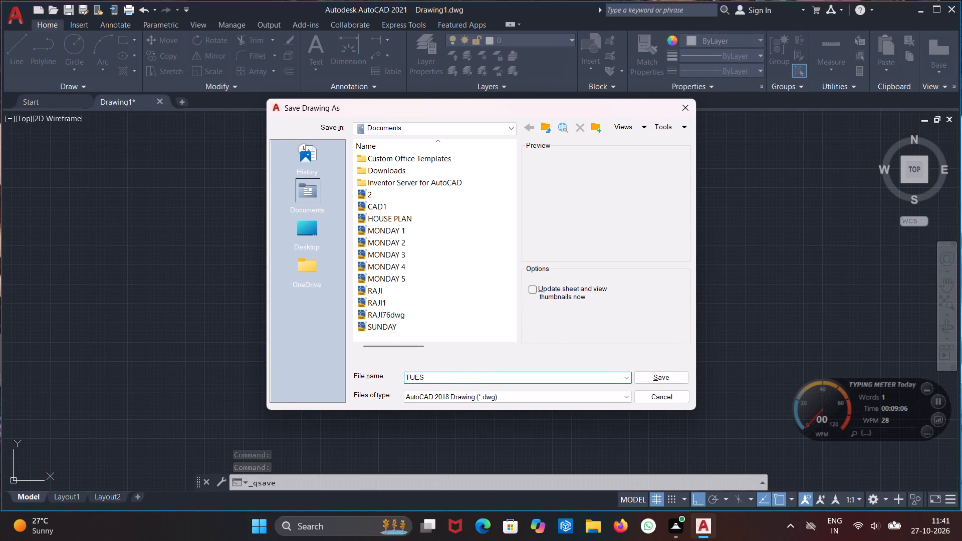
key(d)
key(space)
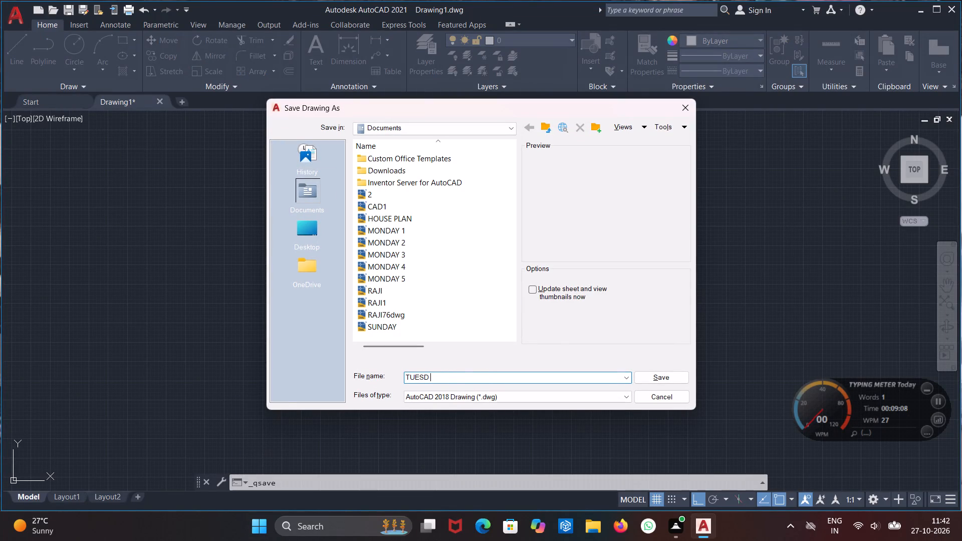
key(BackSpace)
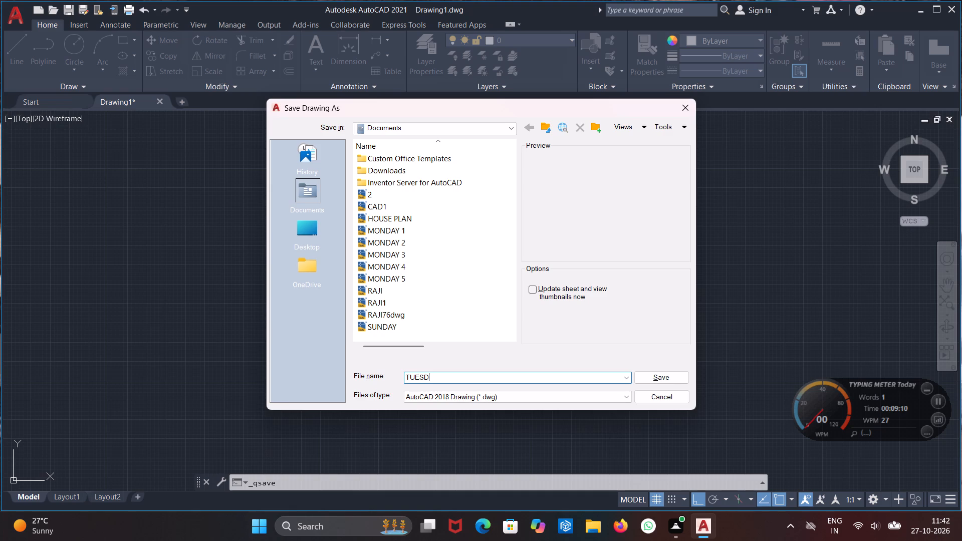
key(BackSpace)
key(space)
text(1)
click(667, 379)
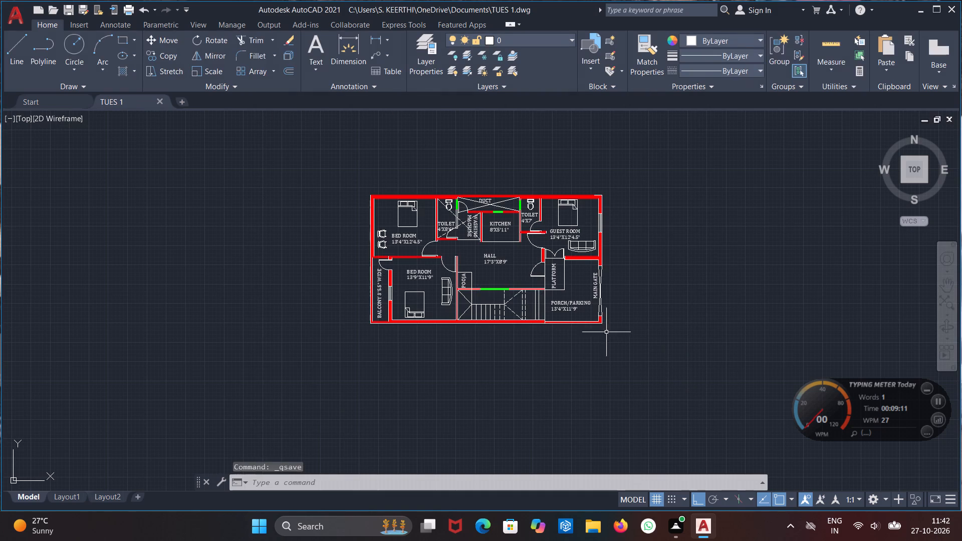
Start plotting the floor plan with the AutoCAD PDF (High Quality Print).pc3 plotter and set the plot scale units to inches.
click(321, 161)
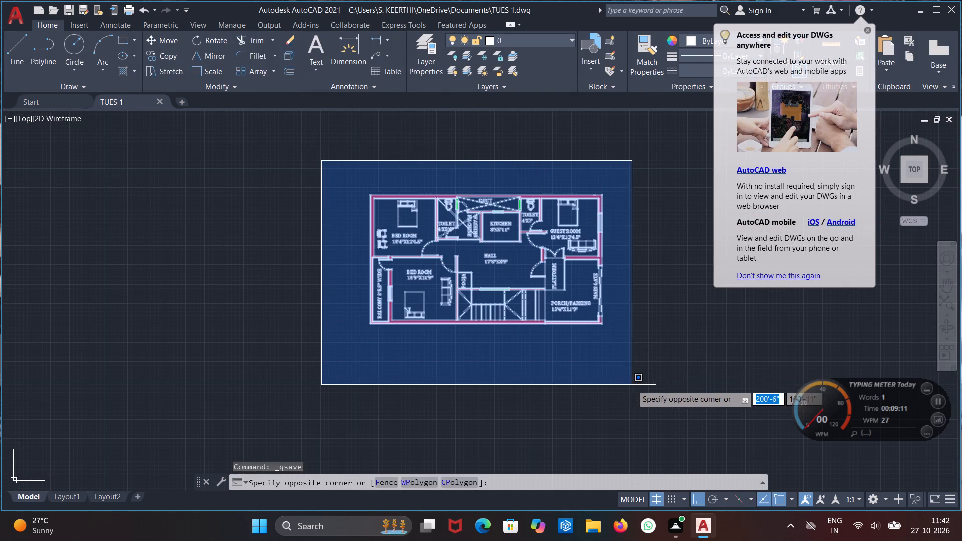
click(634, 384)
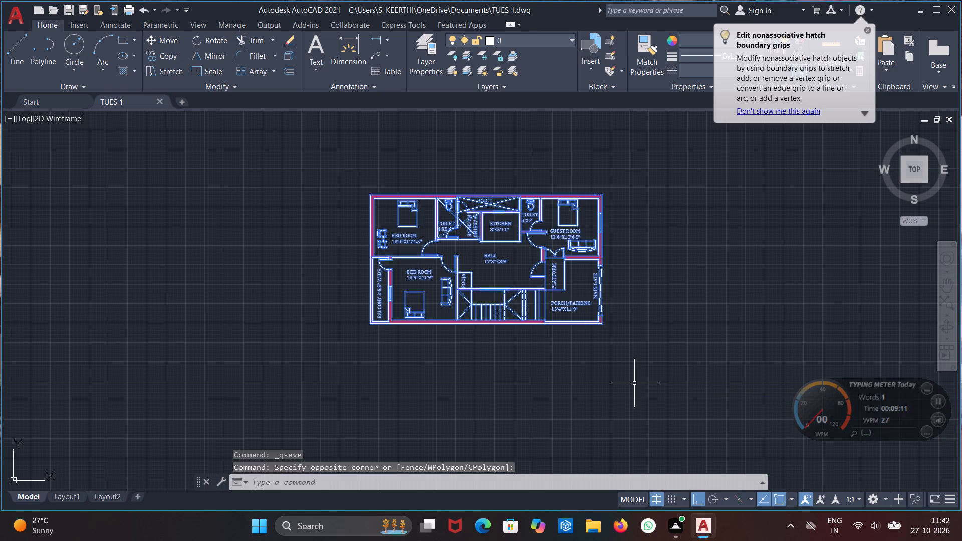
key(ctrl+p)
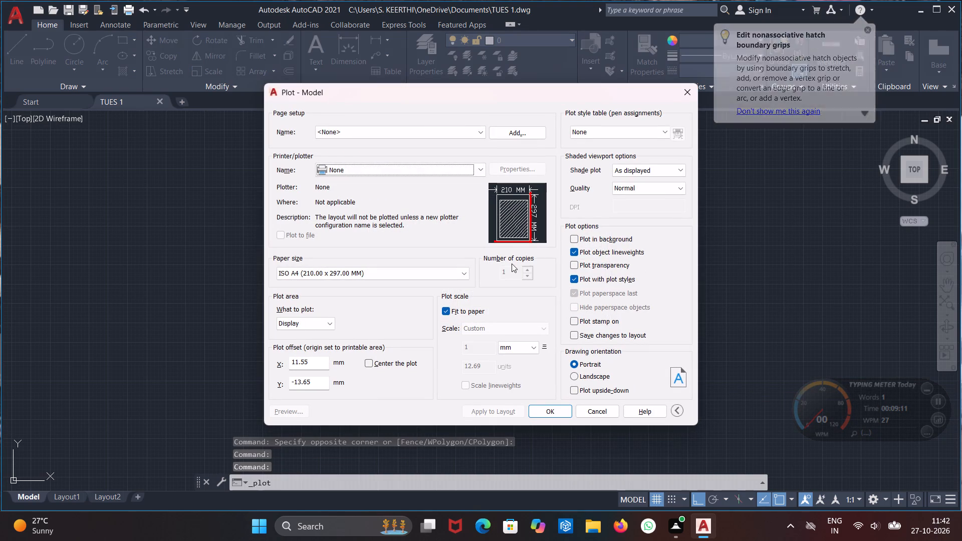
click(477, 170)
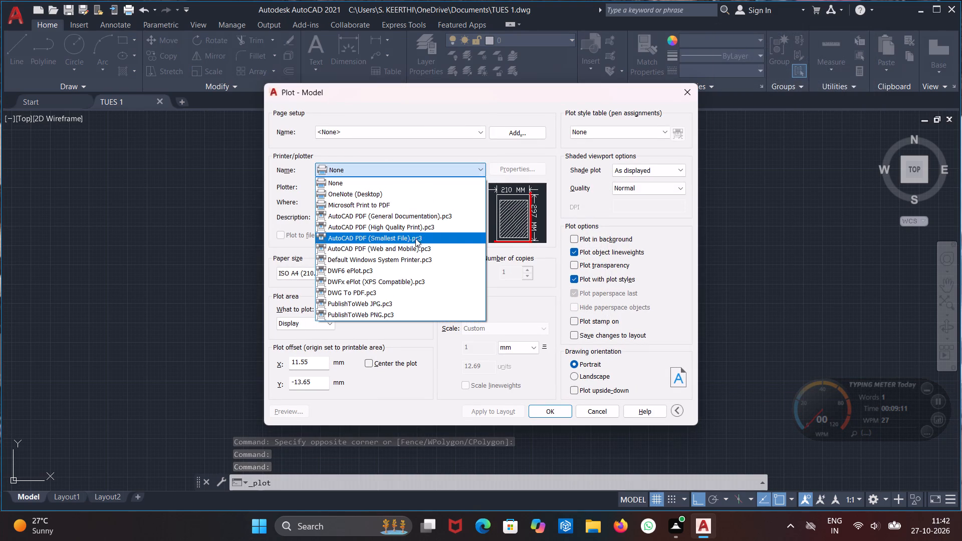
click(416, 228)
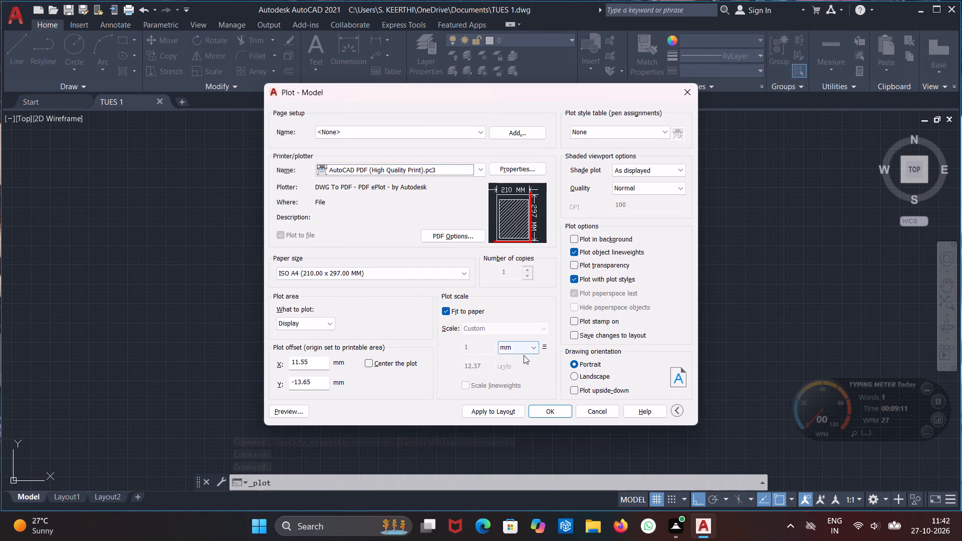
click(522, 349)
click(518, 358)
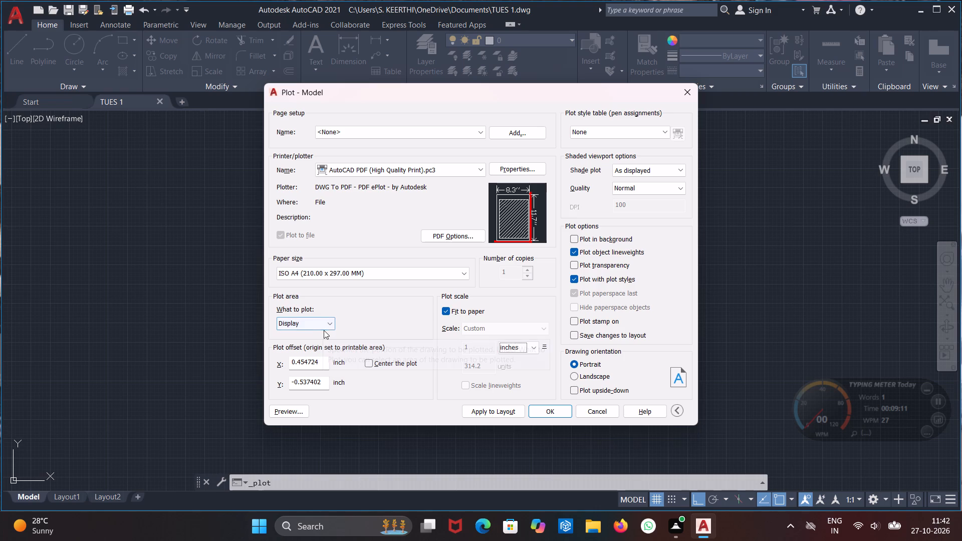
Set the plot area to a window enclosing the whole floor plan with some margin around it.
click(325, 327)
click(311, 356)
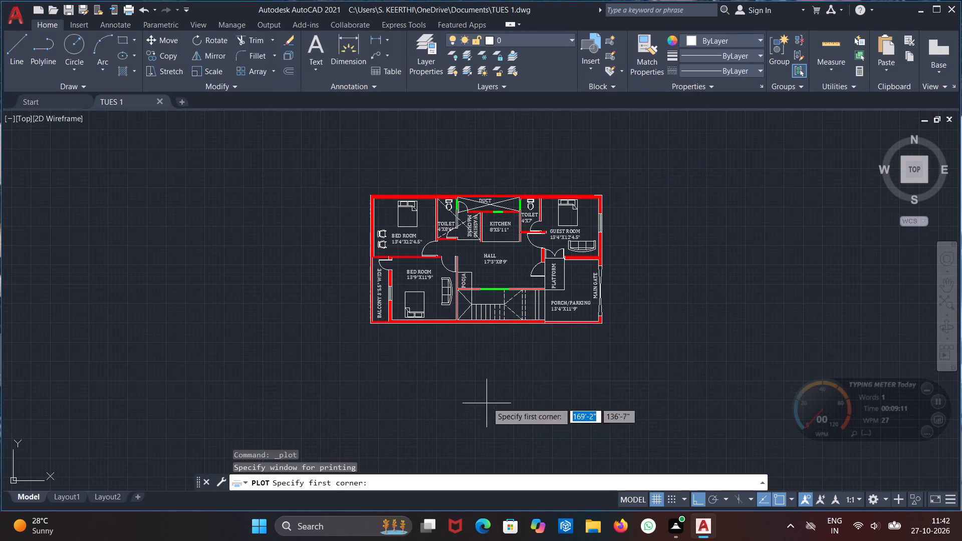
click(324, 170)
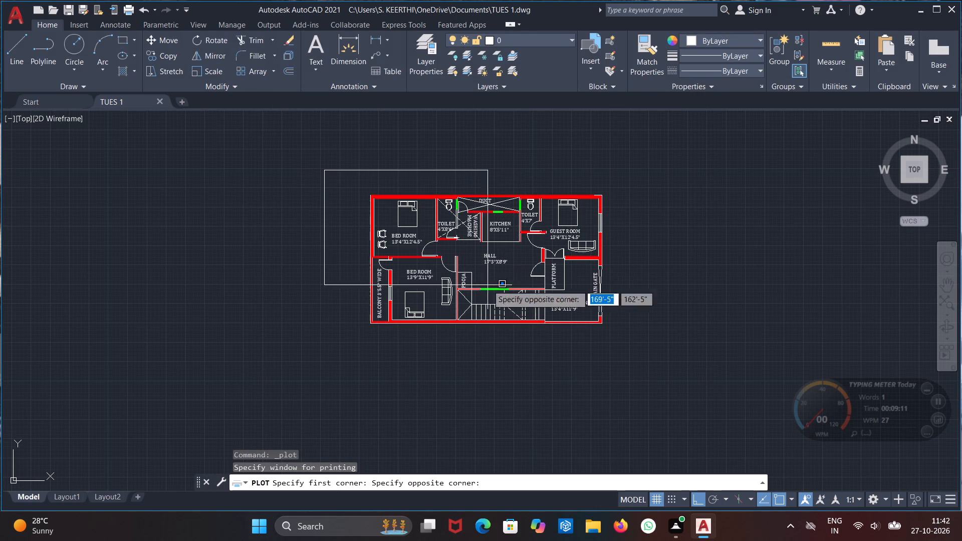
click(634, 368)
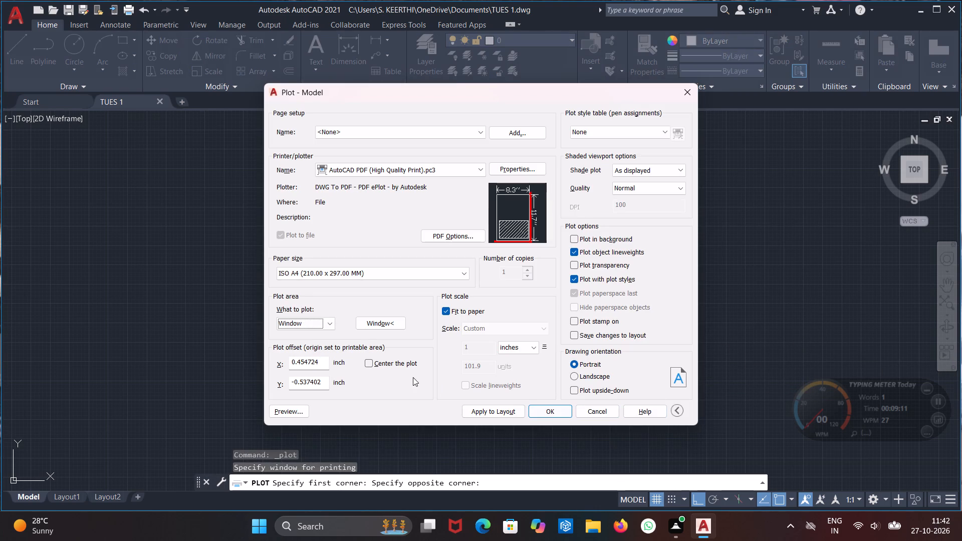
Centre the plot, save it as TUES 1-Model.pdf in Documents, and view the plan in the resulting PDF.
click(368, 362)
click(547, 412)
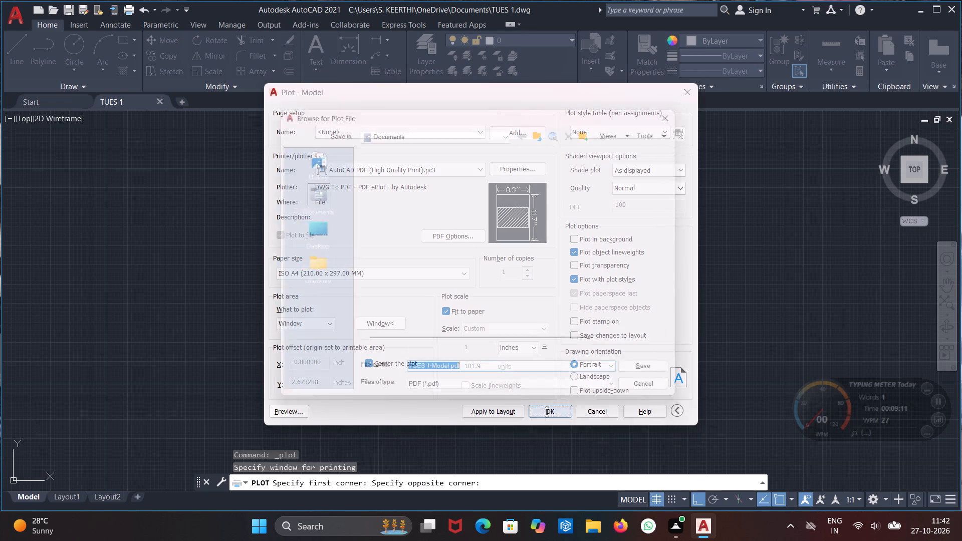
click(666, 375)
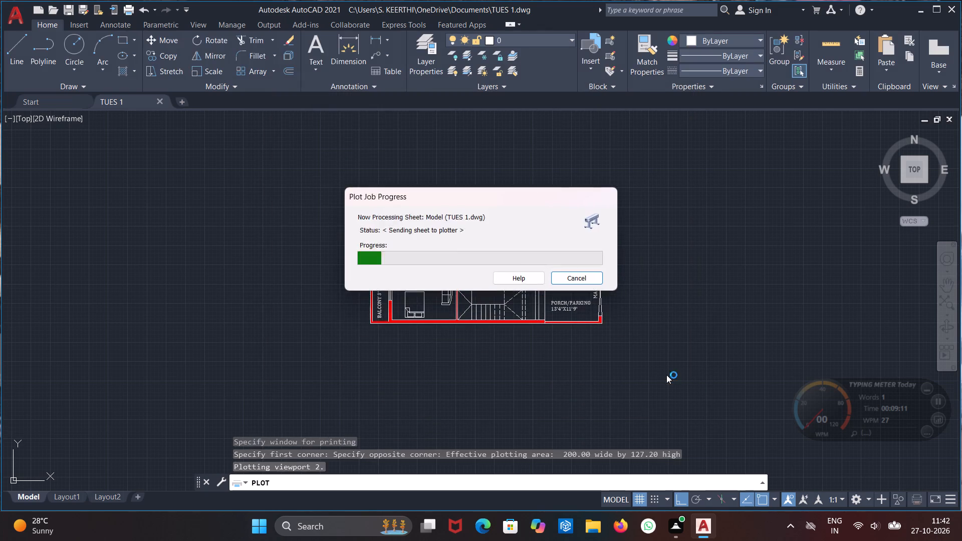
scroll(457, 351, down, 3)
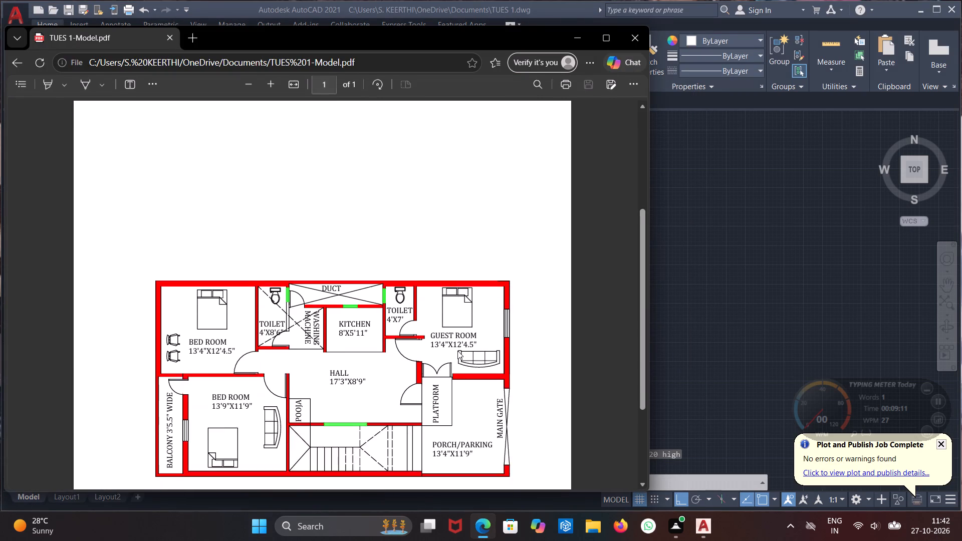